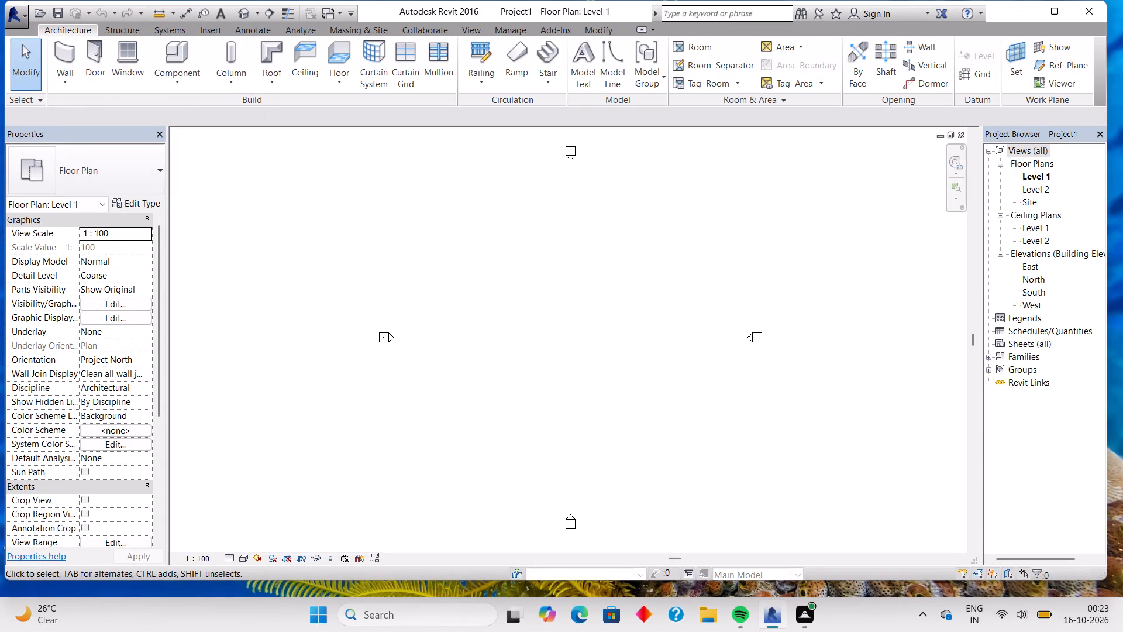
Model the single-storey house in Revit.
Set the project's length units to feet and fractional inches.
type("UN")
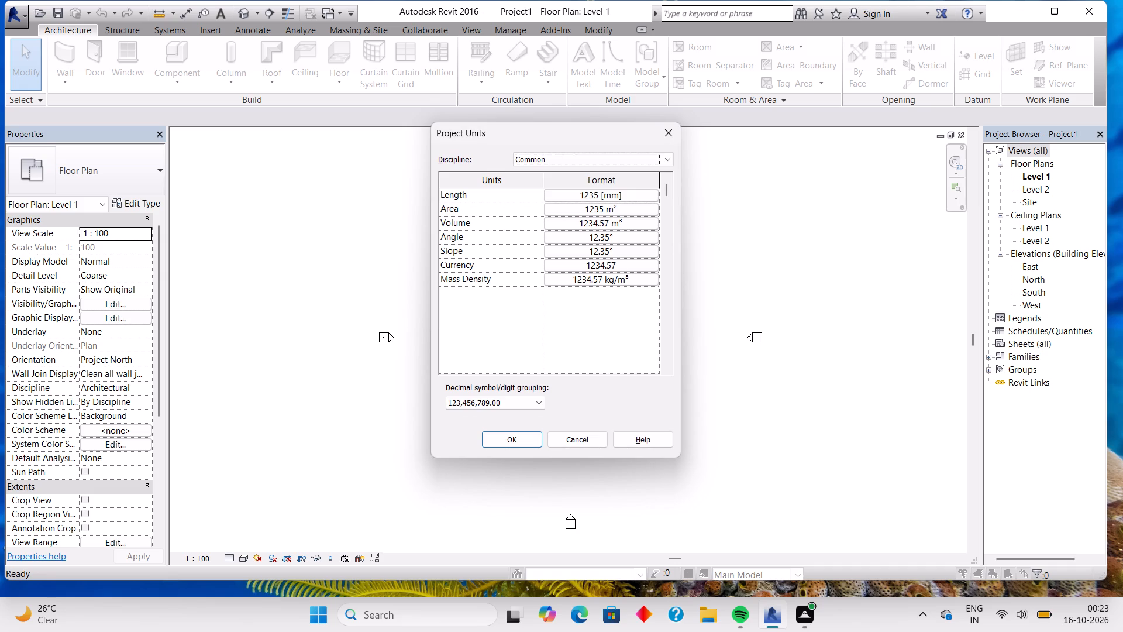
left_click(607, 192)
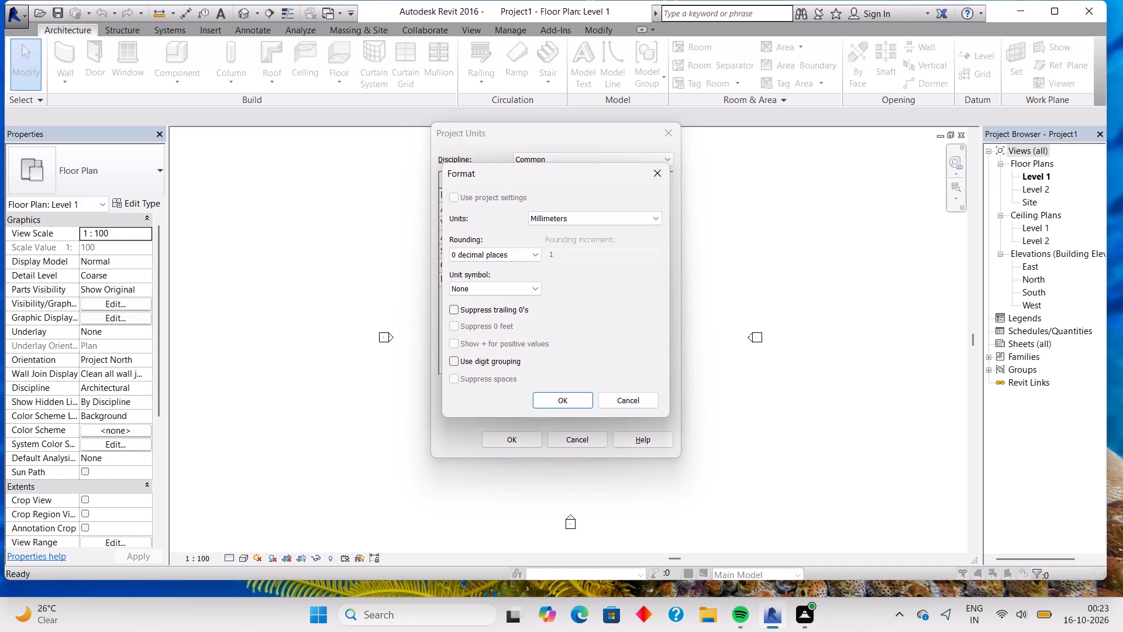
left_click(566, 225)
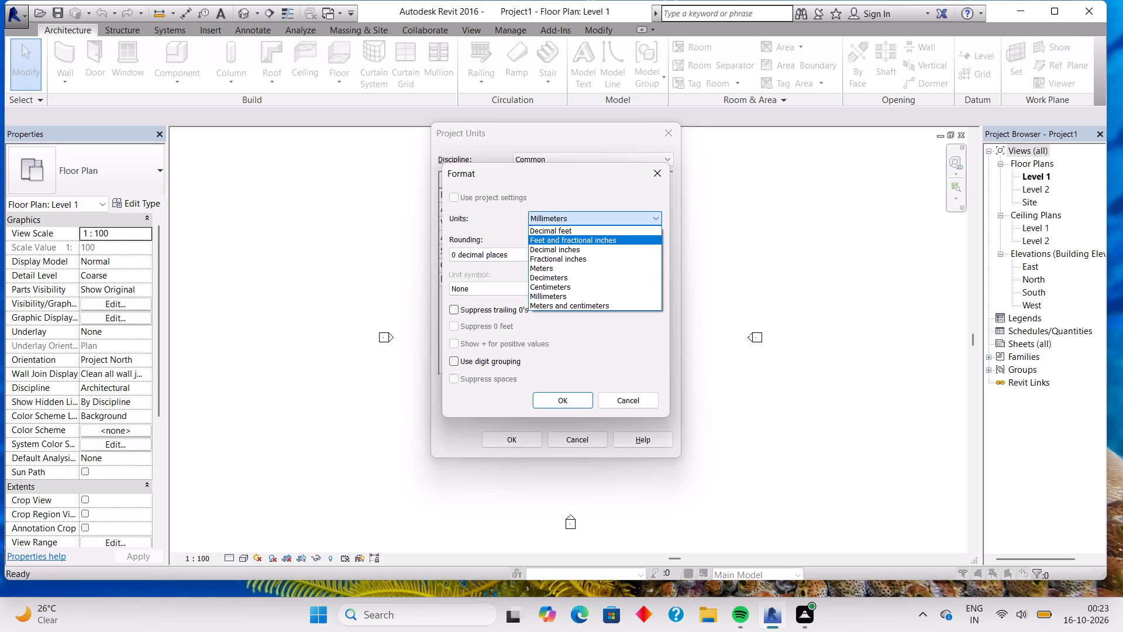
left_click(566, 236)
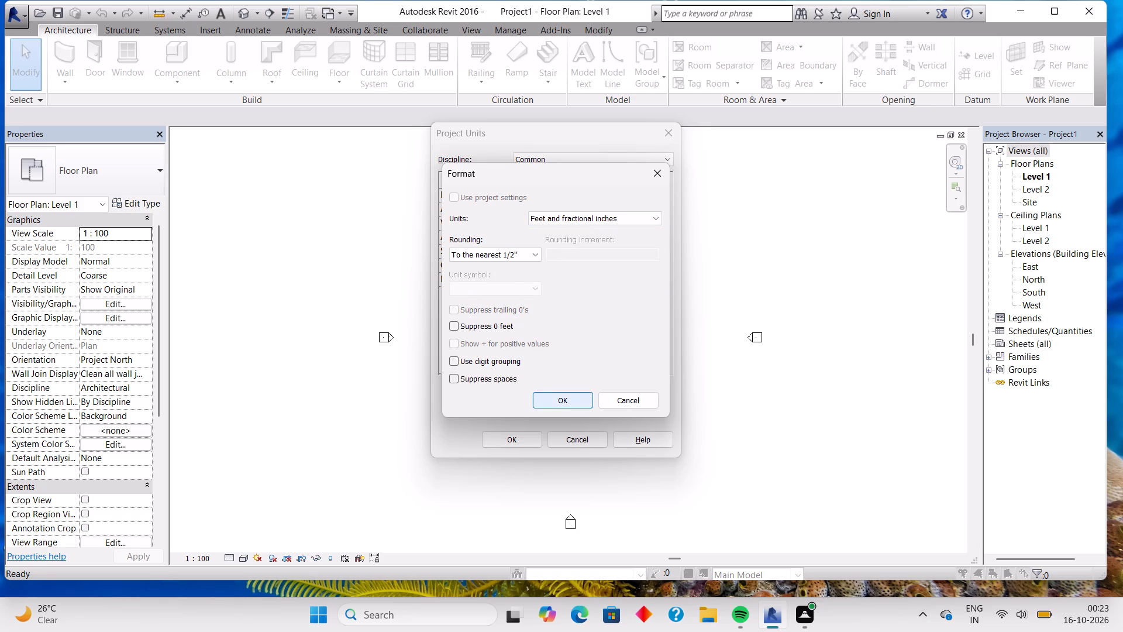
left_click(573, 397)
left_click(523, 445)
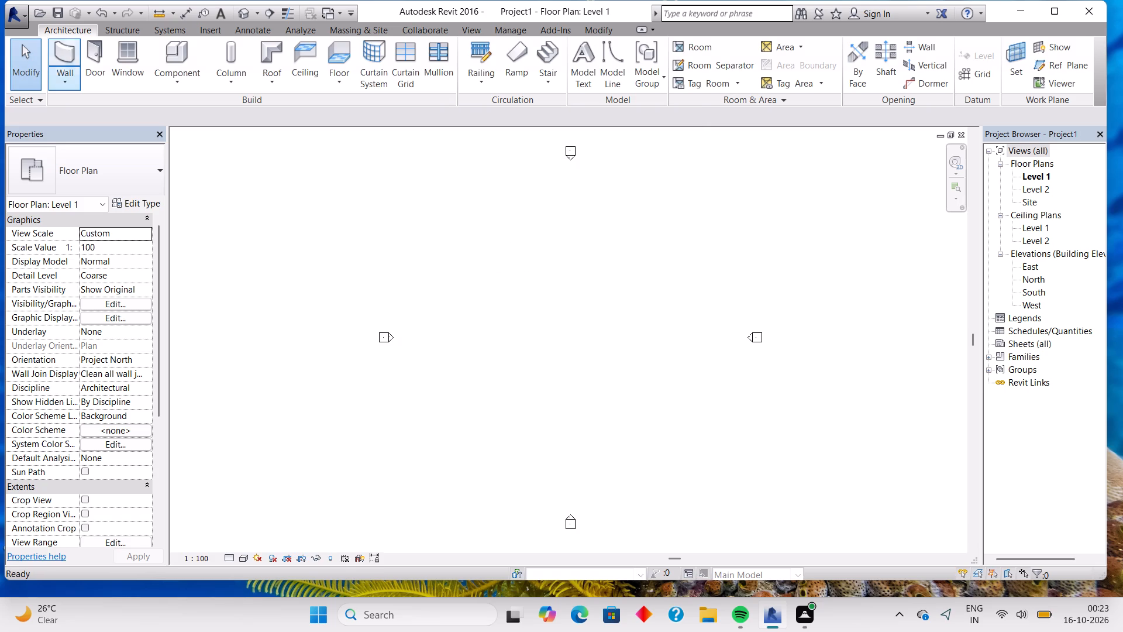
Draw chained Generic - 200mm walls: a 53 ft north wall, a 37 ft east wall and a south wall back to the starting alignment.
left_click(65, 54)
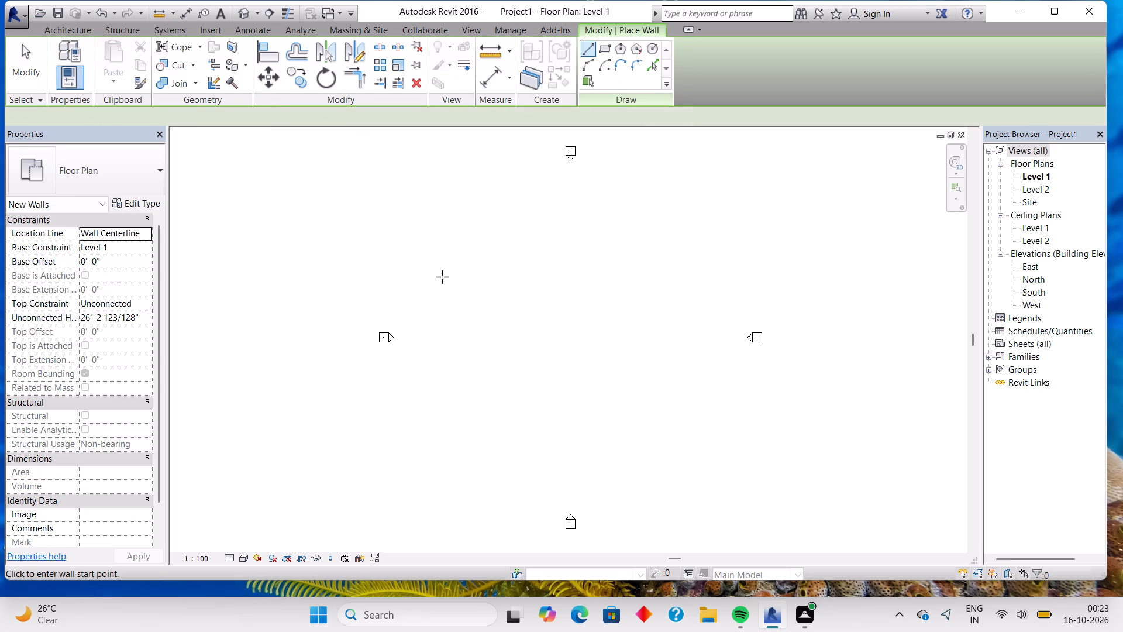
scroll(442, 277, "up", 1)
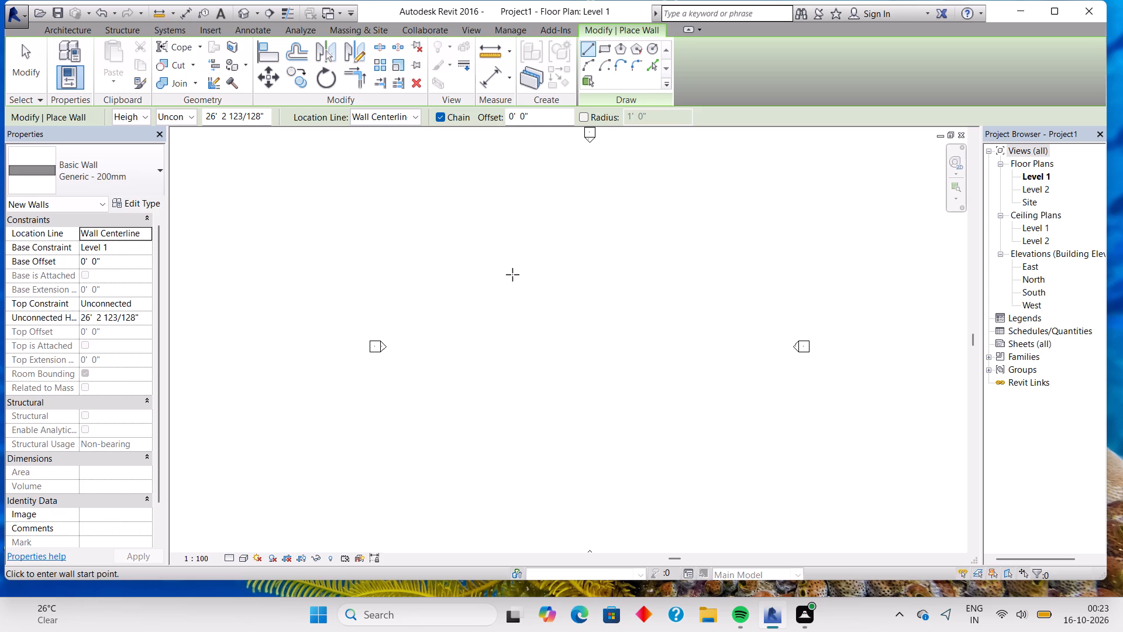
left_click(488, 269)
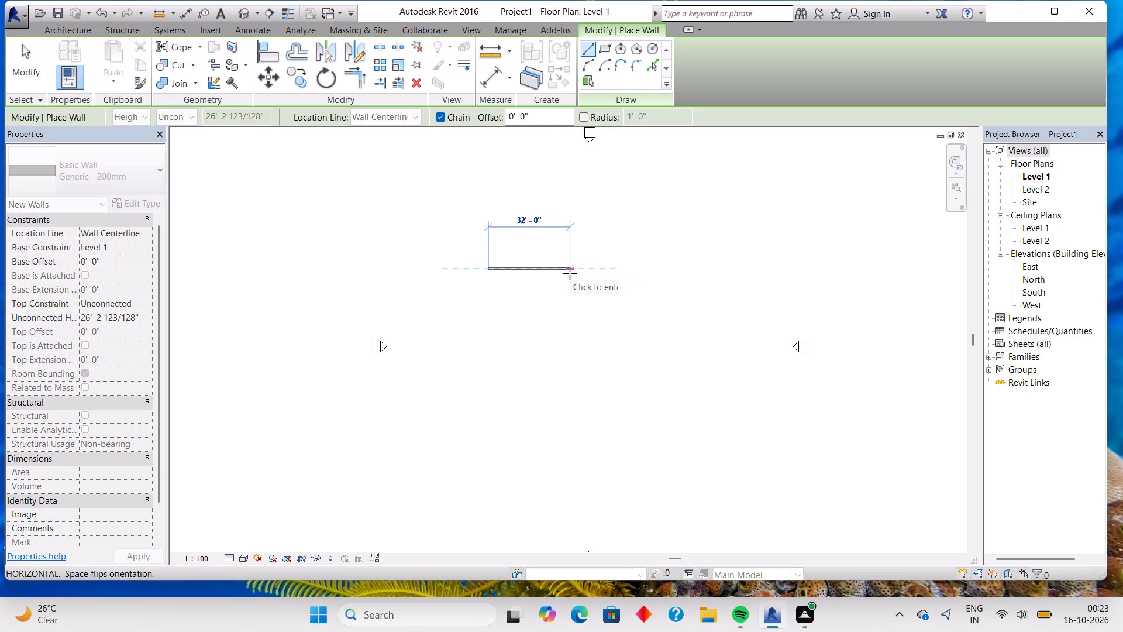
key("5")
key("3")
key("Return")
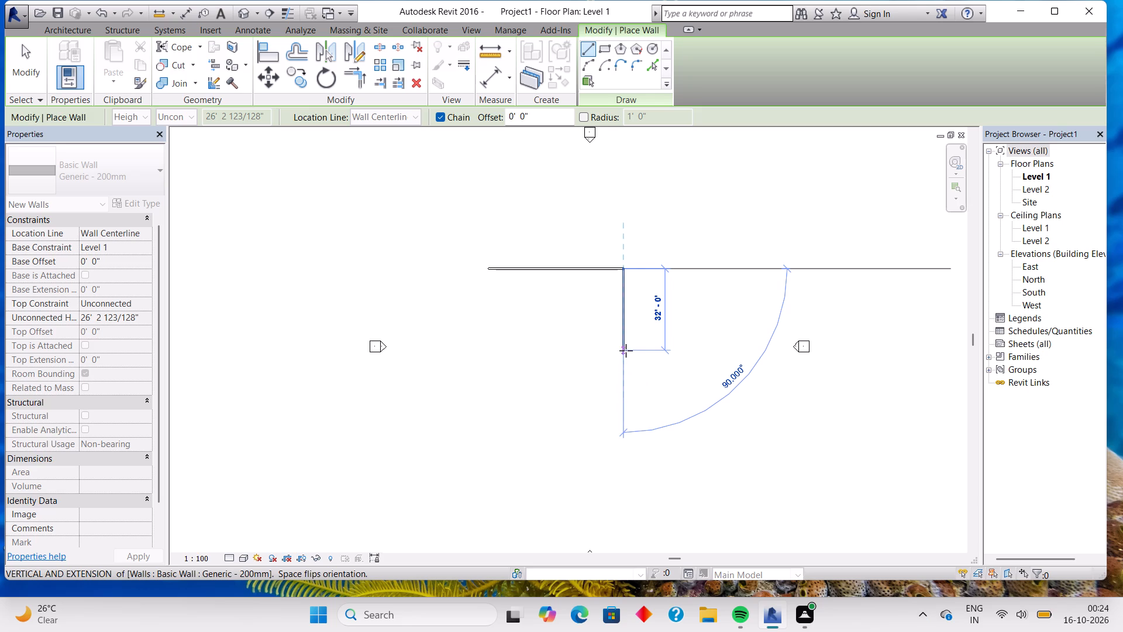
key("3")
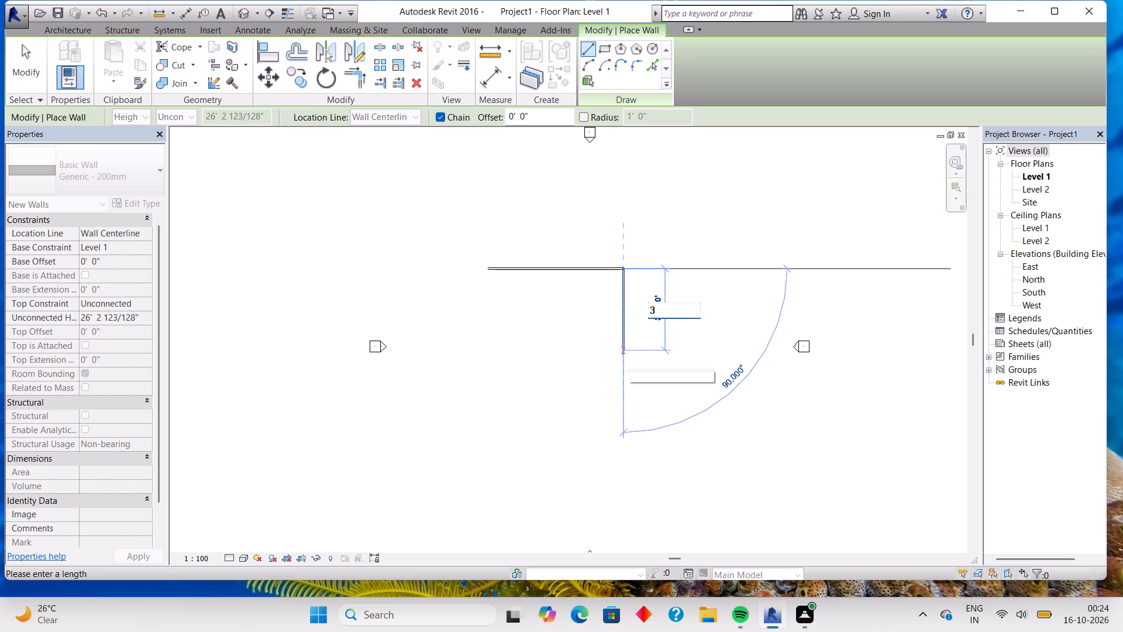
key("7")
key("Return")
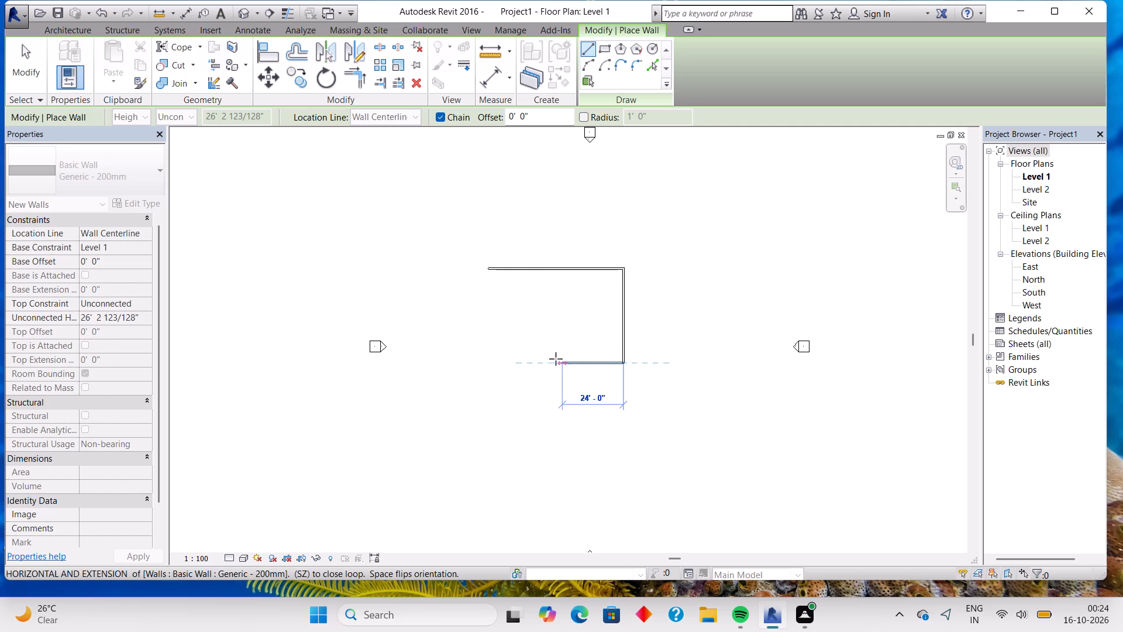
left_click(486, 366)
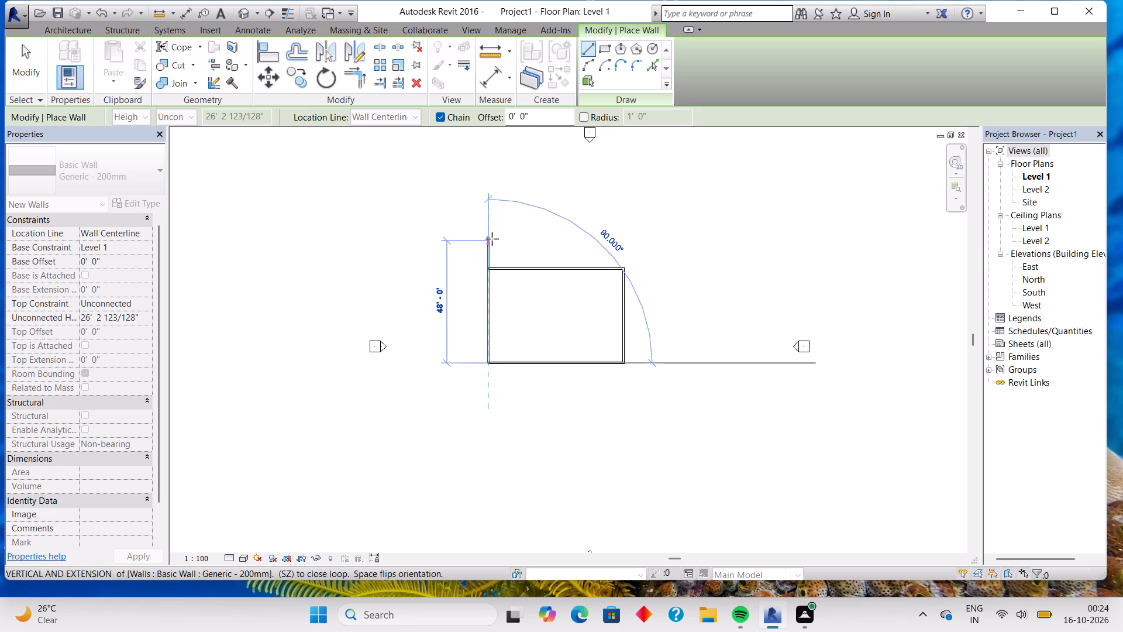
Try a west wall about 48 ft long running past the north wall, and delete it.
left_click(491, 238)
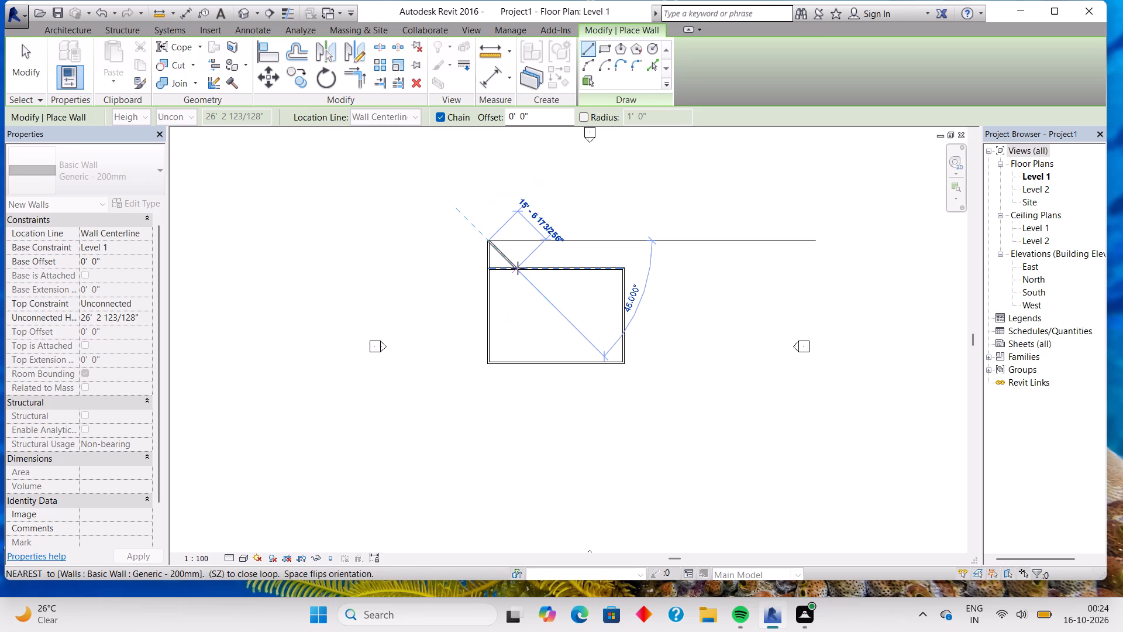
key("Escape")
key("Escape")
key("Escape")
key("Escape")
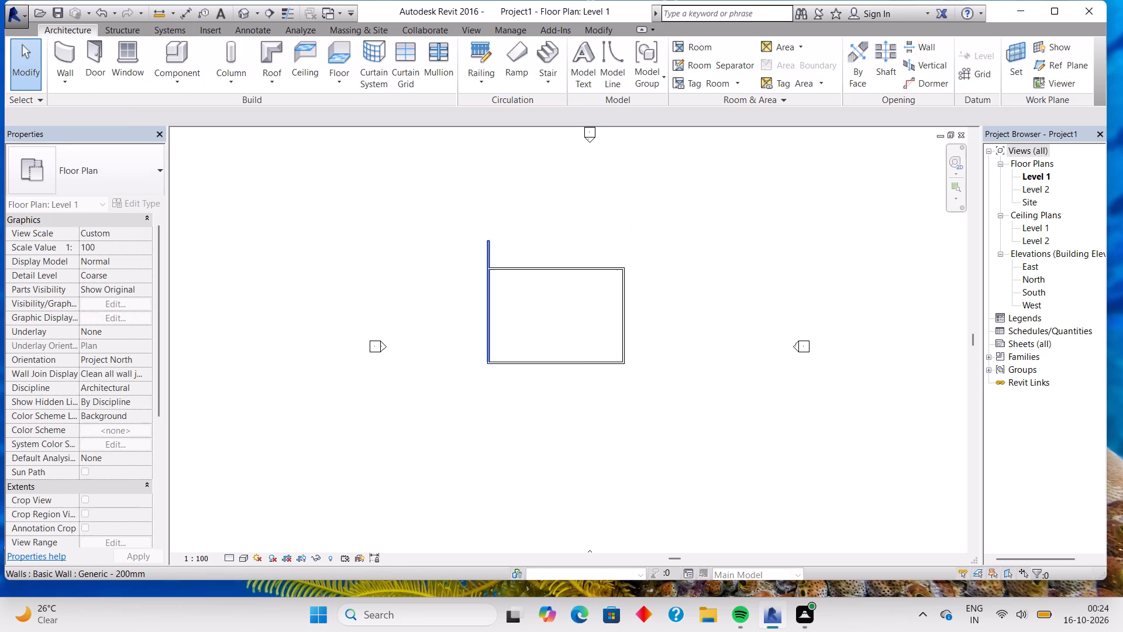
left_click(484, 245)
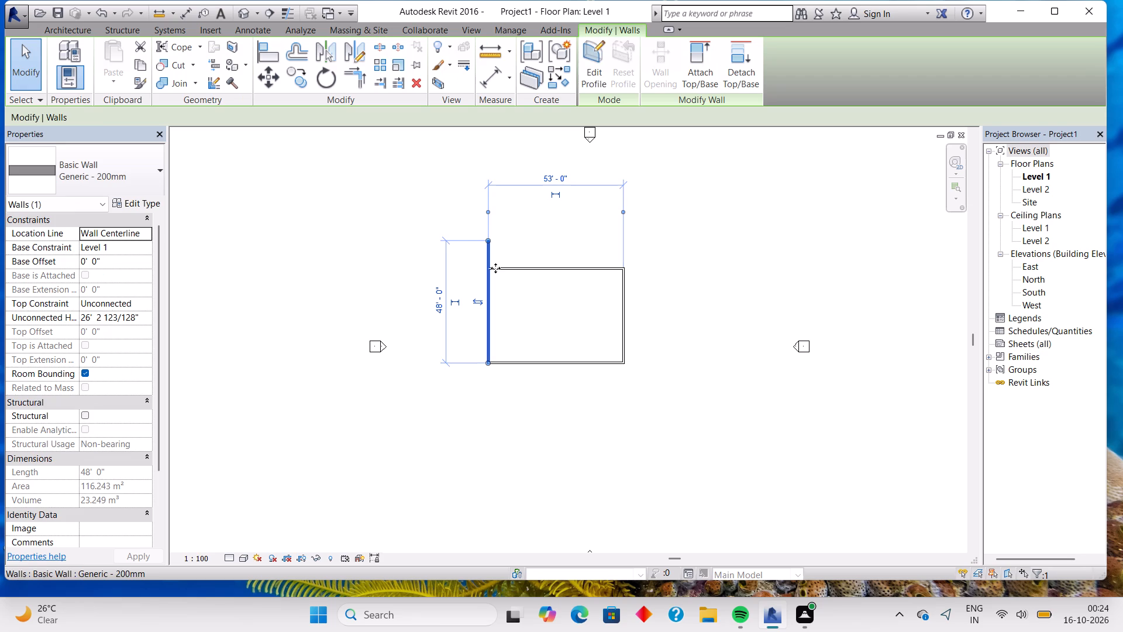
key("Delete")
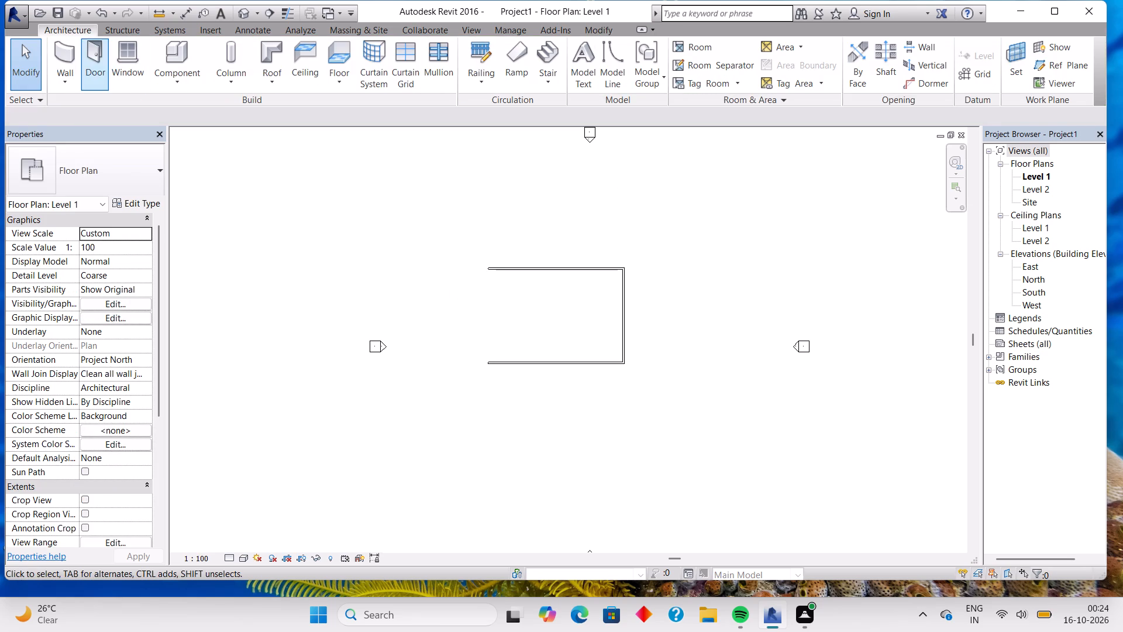
Close the rectangular outline with a west wall between the open ends of the south and north walls.
left_click(70, 57)
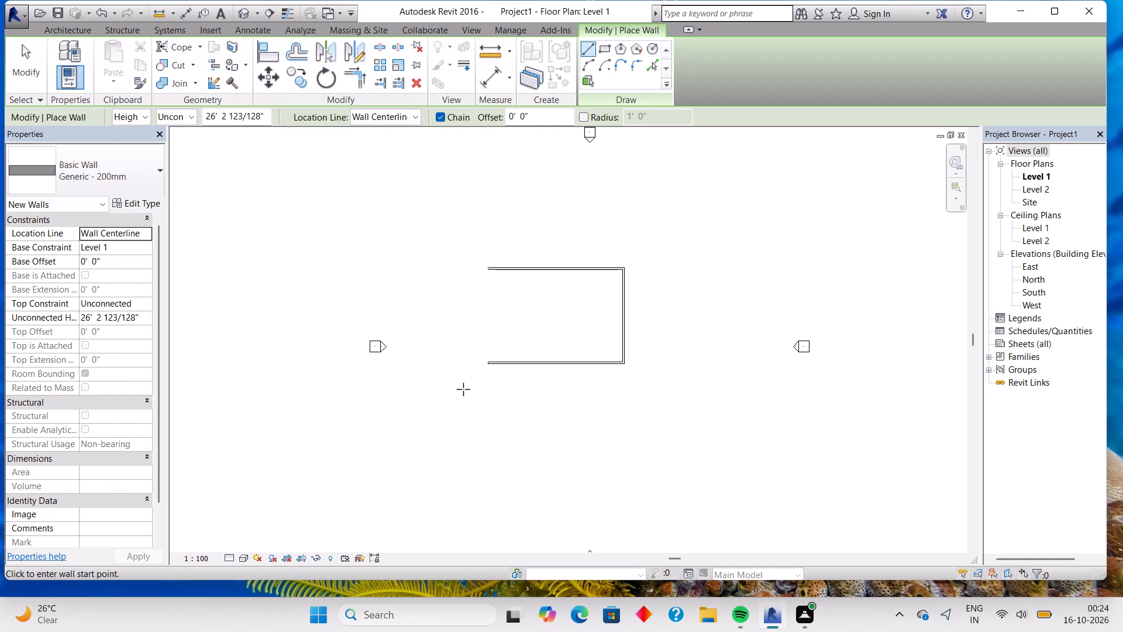
scroll(464, 389, "up", 5)
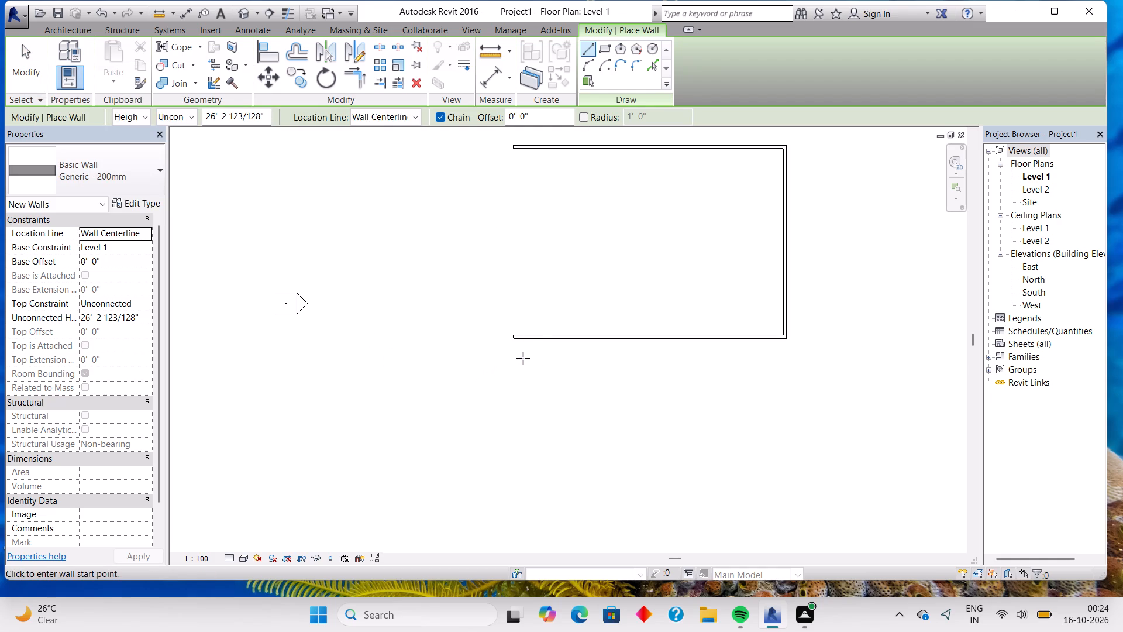
left_click(512, 342)
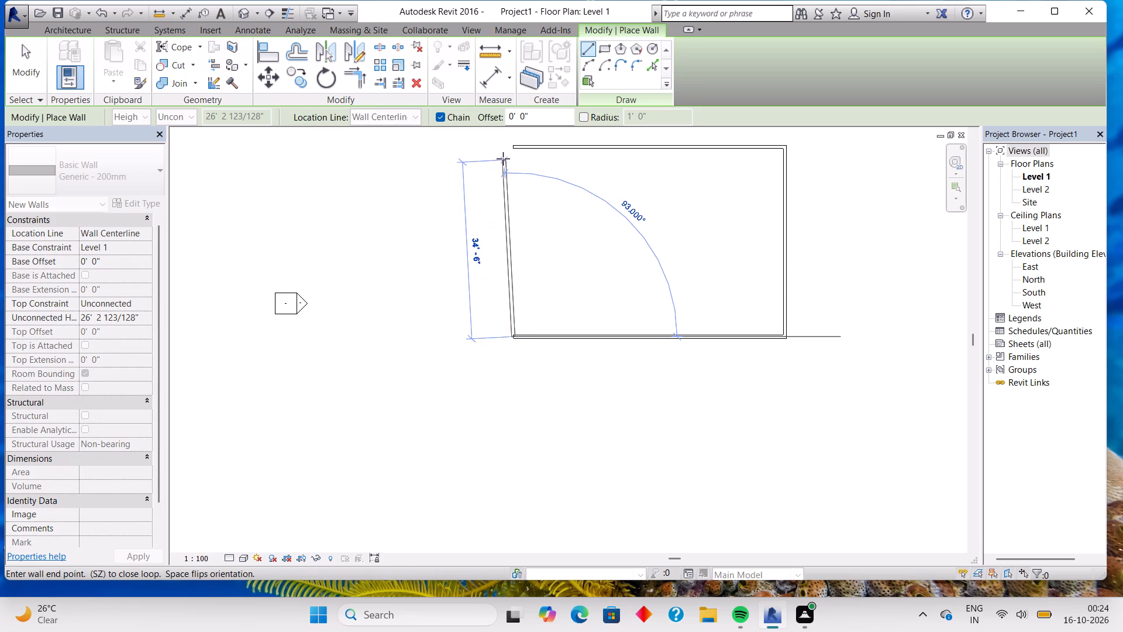
left_click(507, 148)
scroll(530, 299, "down", 2)
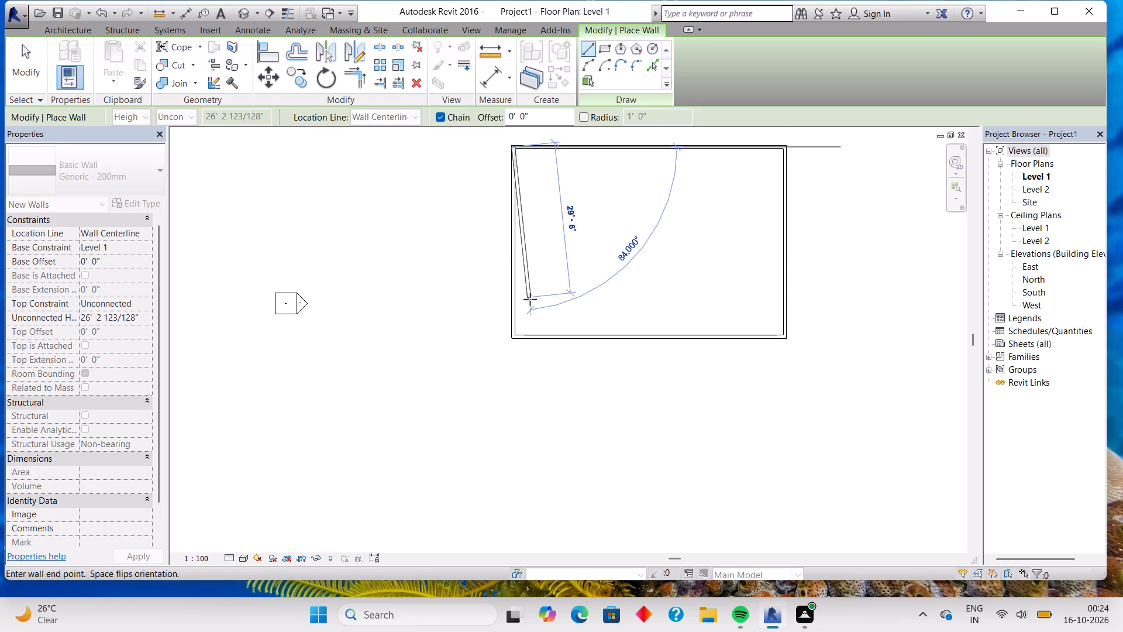
scroll(530, 299, "down", 1)
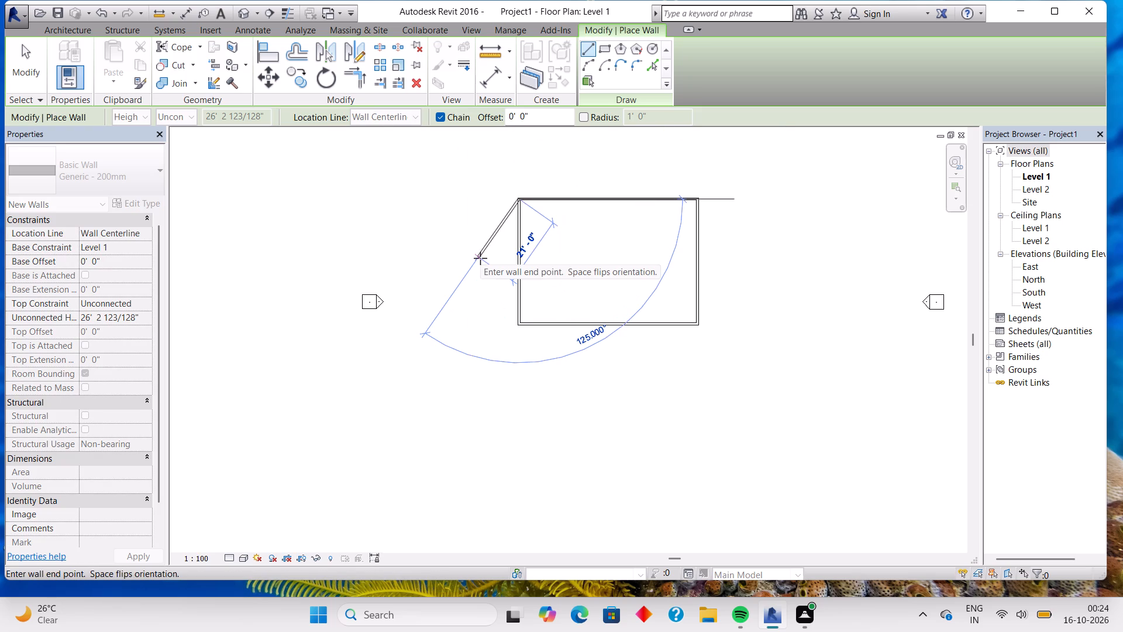
key("Escape")
Draw walls enclosing a room about 17 ft by 17 ft in the northwest corner, starting along the west wall and ending at the north wall.
middle_click_drag(636, 263, 635, 265)
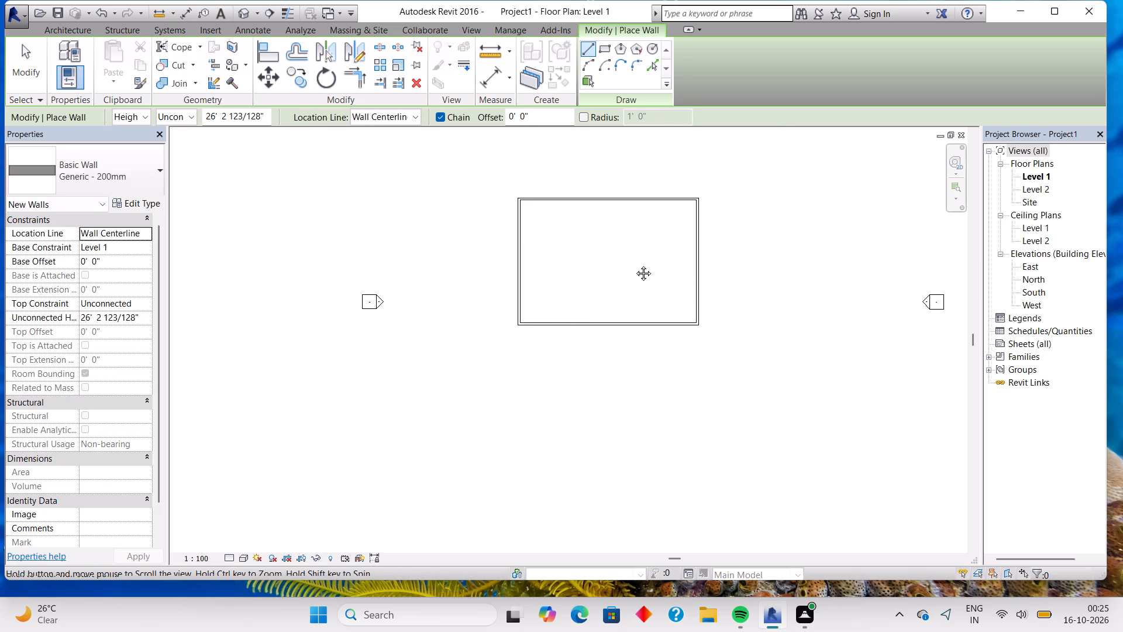
middle_click_drag(635, 265, 593, 327)
scroll(593, 327, "up", 7)
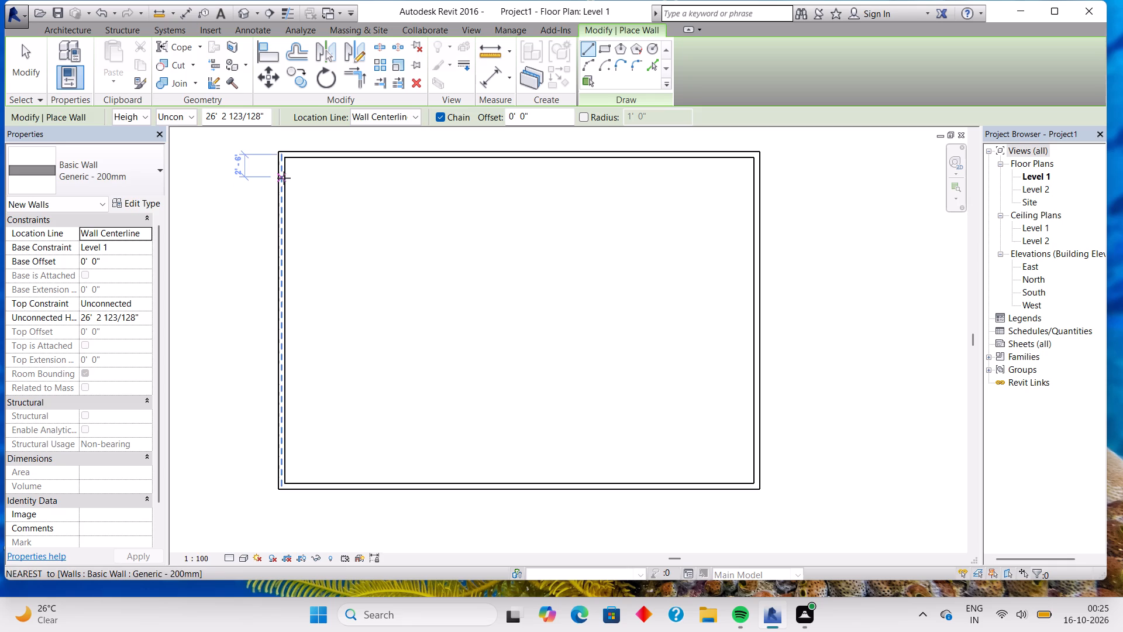
left_click(285, 163)
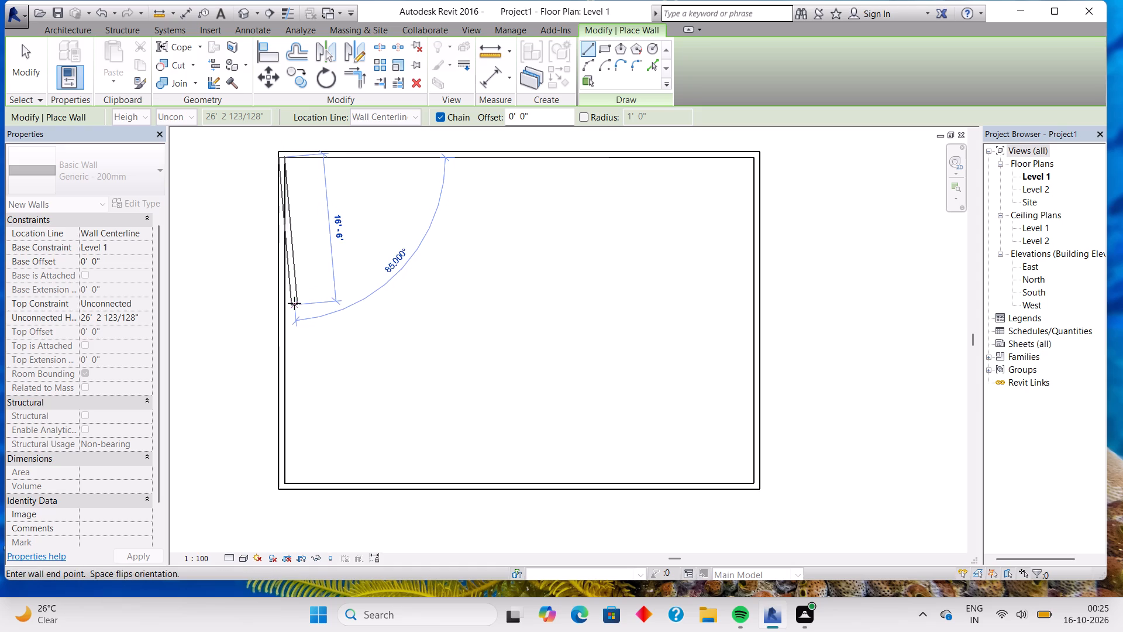
left_click(288, 309)
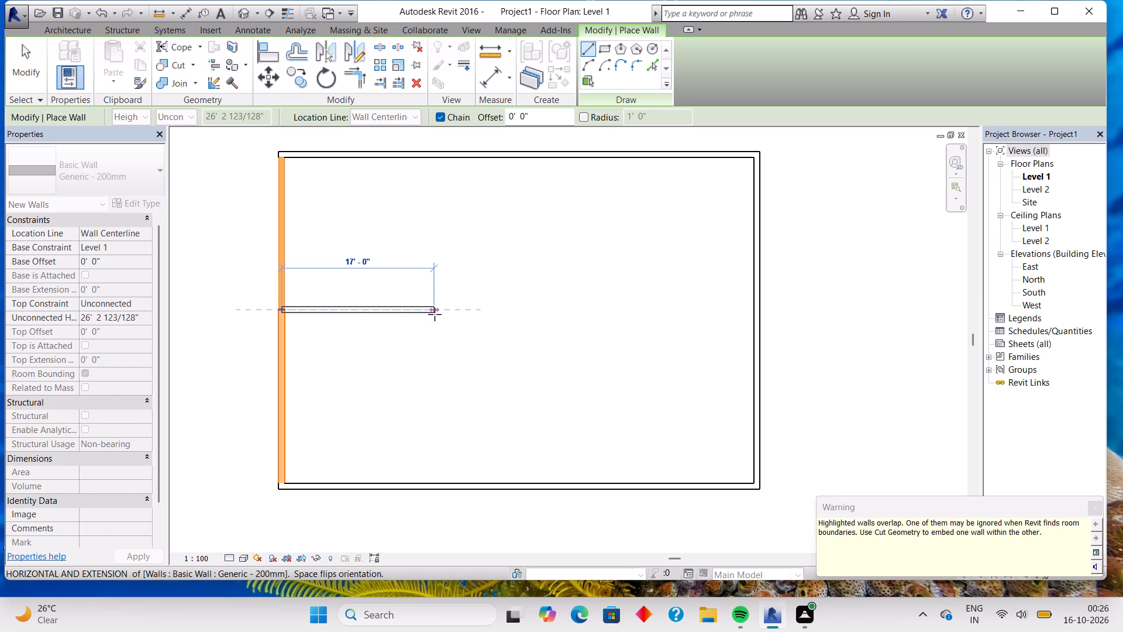
left_click(435, 314)
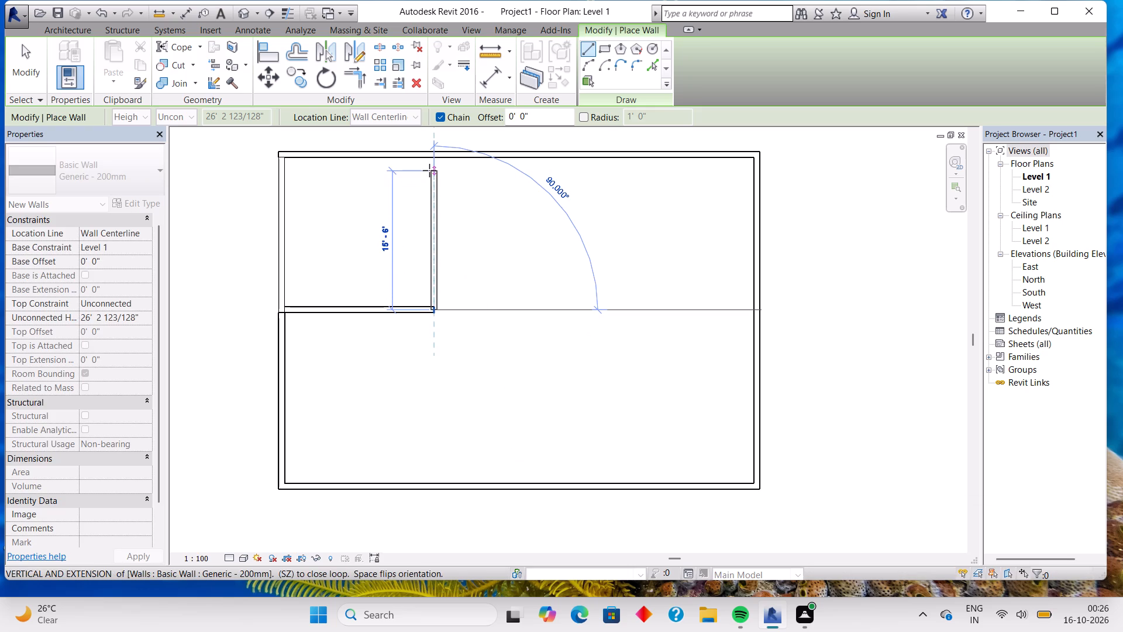
left_click(428, 163)
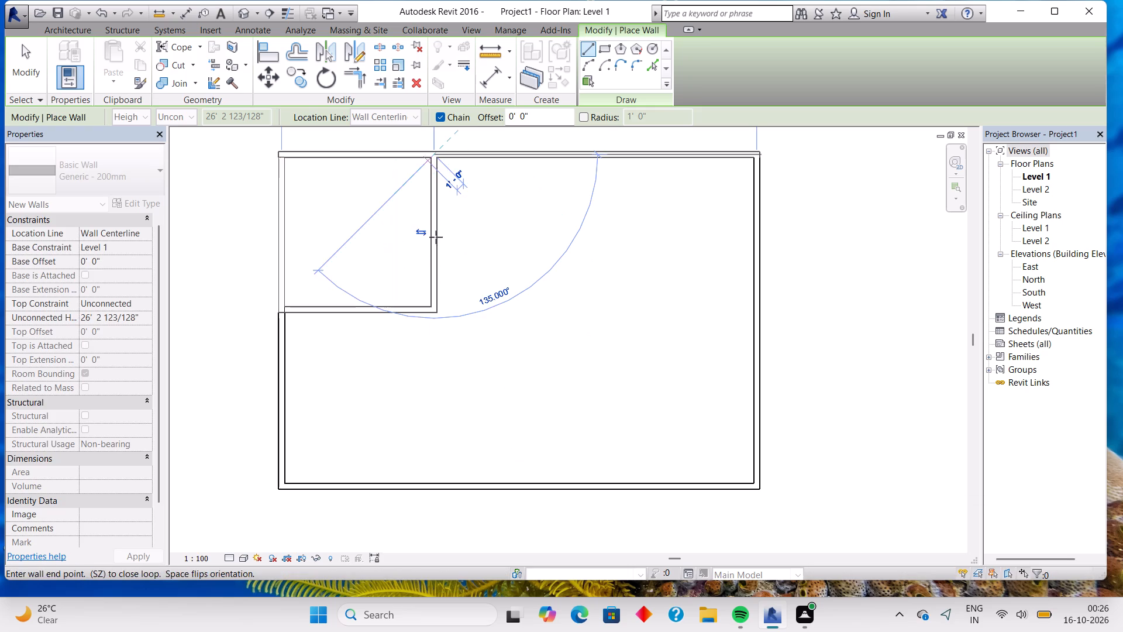
scroll(439, 252, "down", 9)
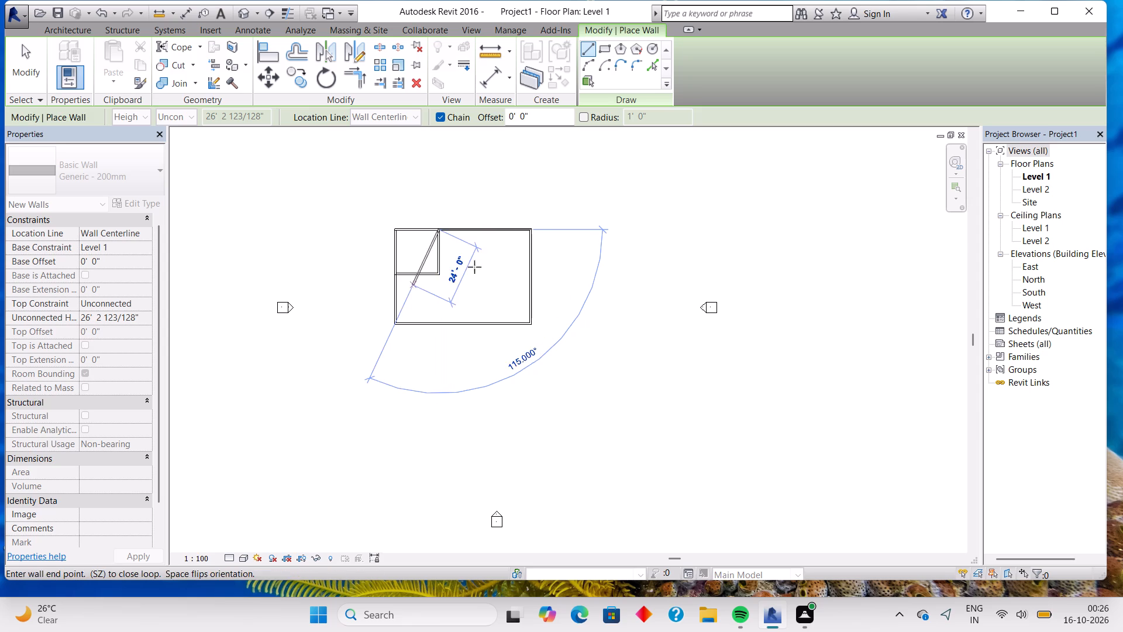
key("Escape")
key("Escape")
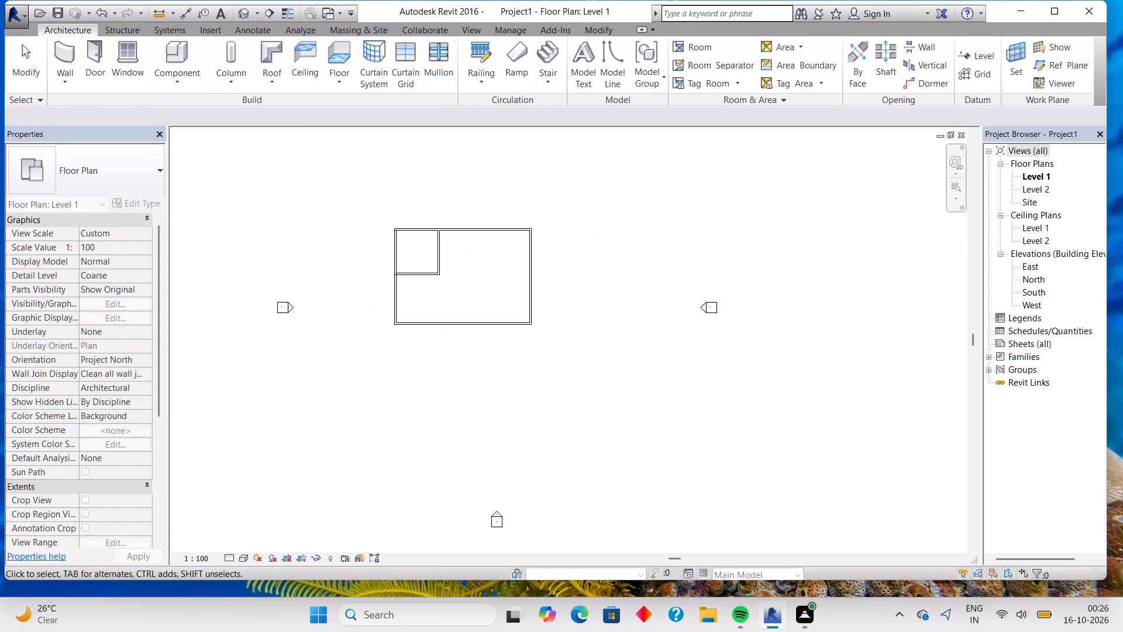
Delete the short duplicate wall overlapping the west exterior wall beside the northwest room.
scroll(444, 303, "up", 8)
middle_click_drag(442, 284, 474, 412)
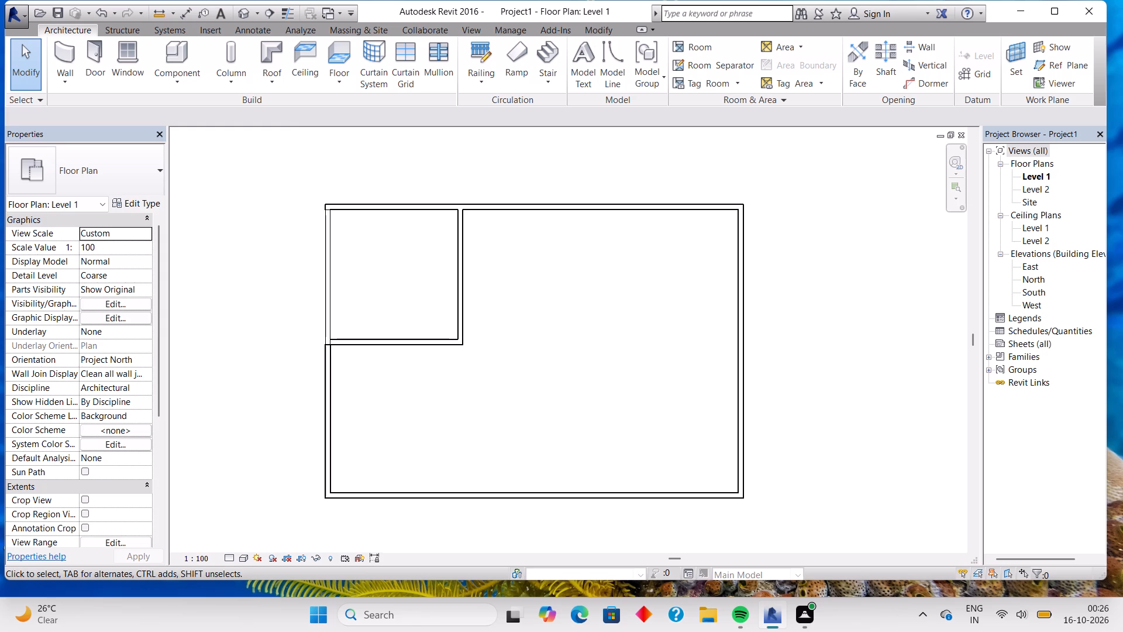
left_click(329, 282)
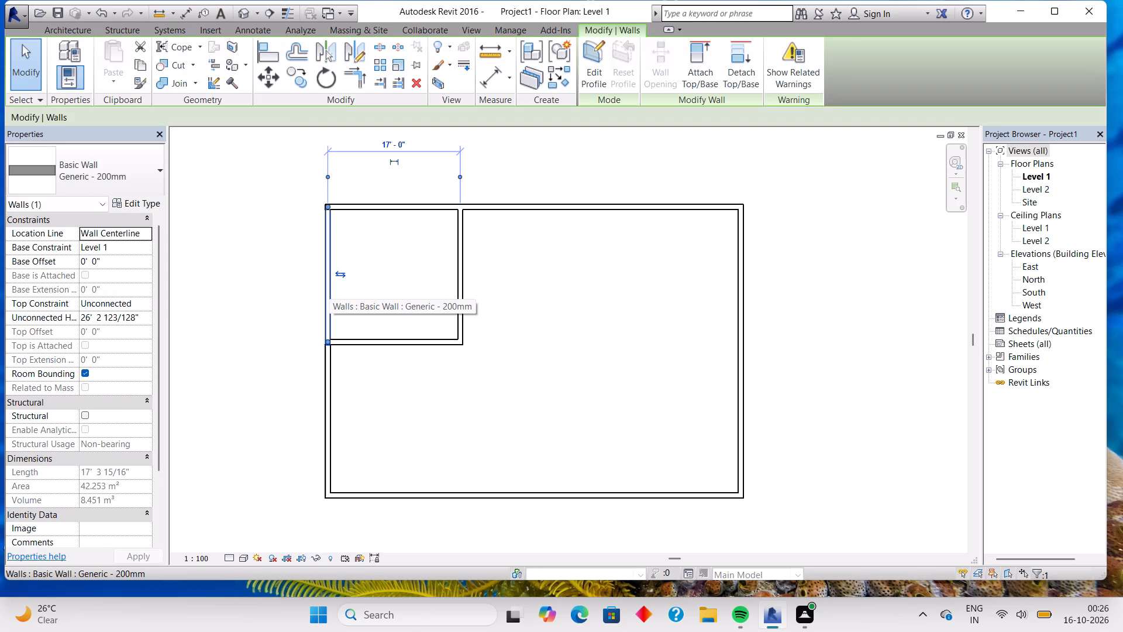
key("Delete")
Set the aligned dimension's wall reference to Faces of core and measure the northwest room's inside width between its west and east walls.
scroll(364, 270, "down", 1)
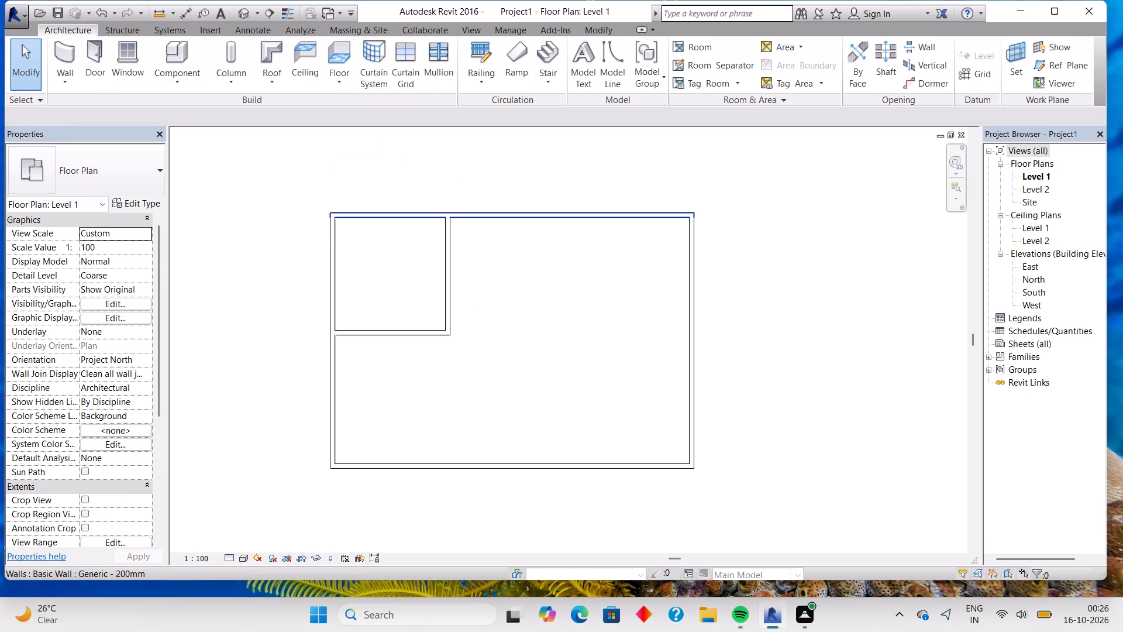
left_click(57, 51)
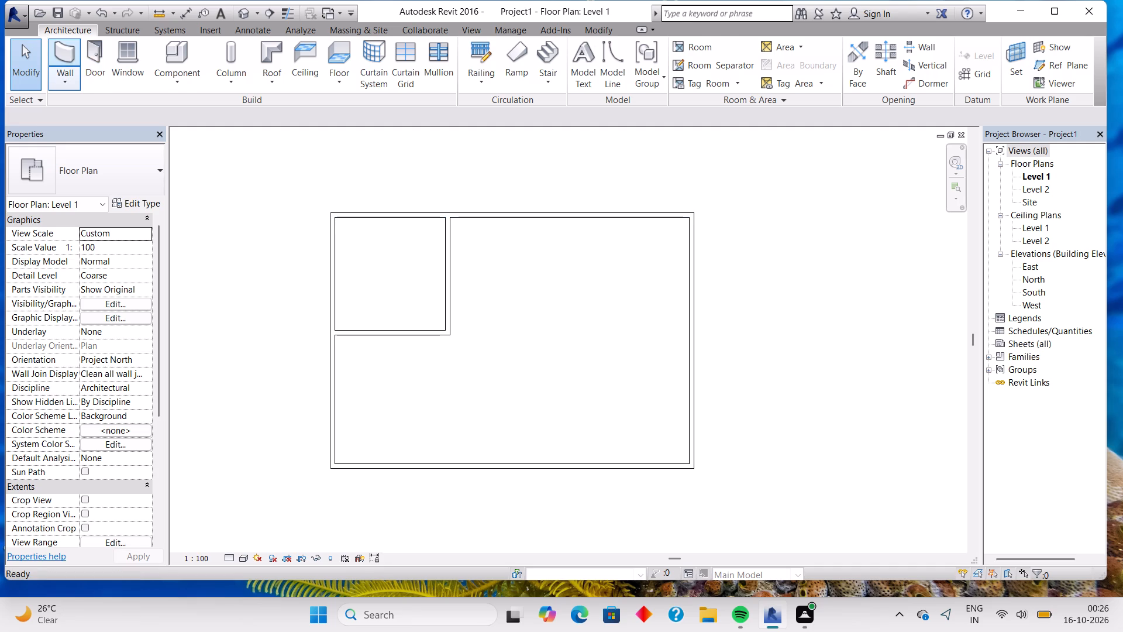
left_click(486, 77)
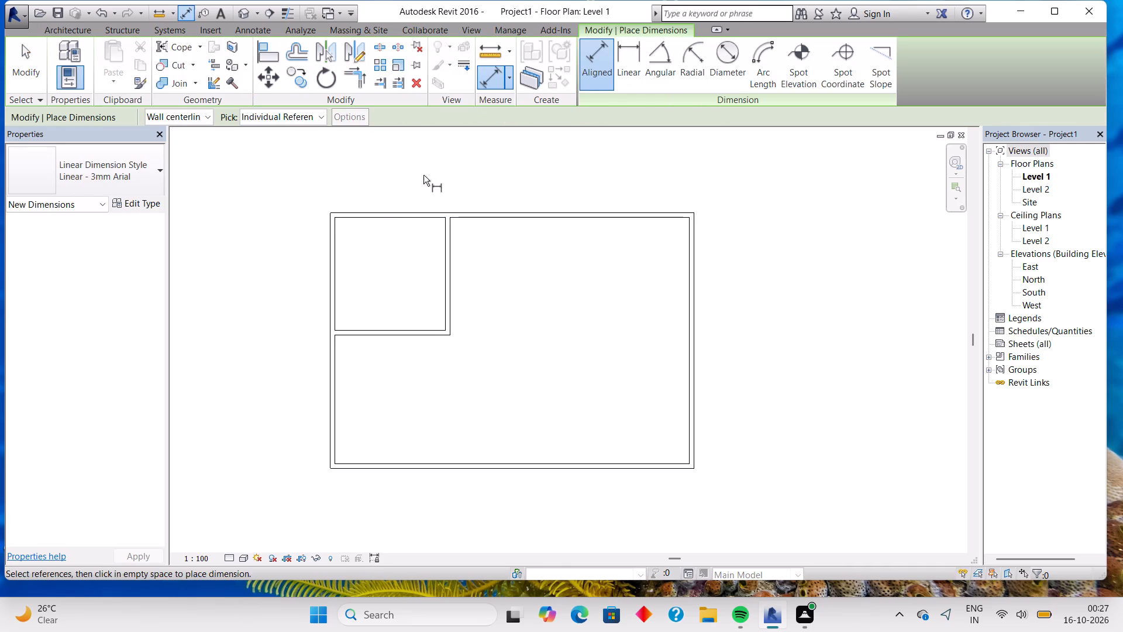
scroll(336, 249, "up", 8)
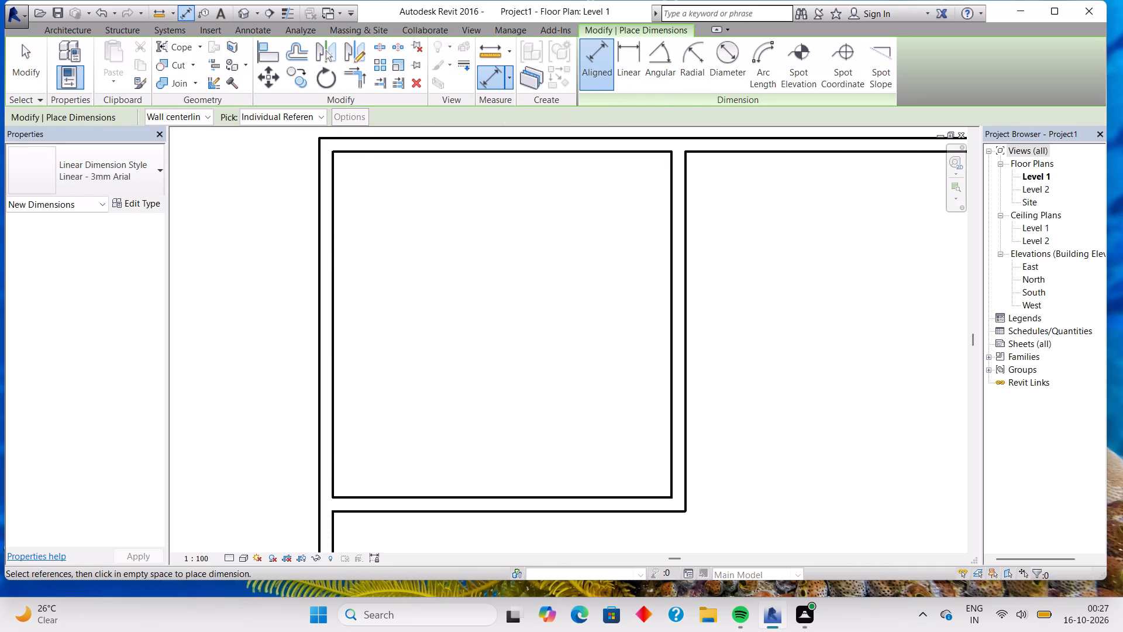
left_click(305, 119)
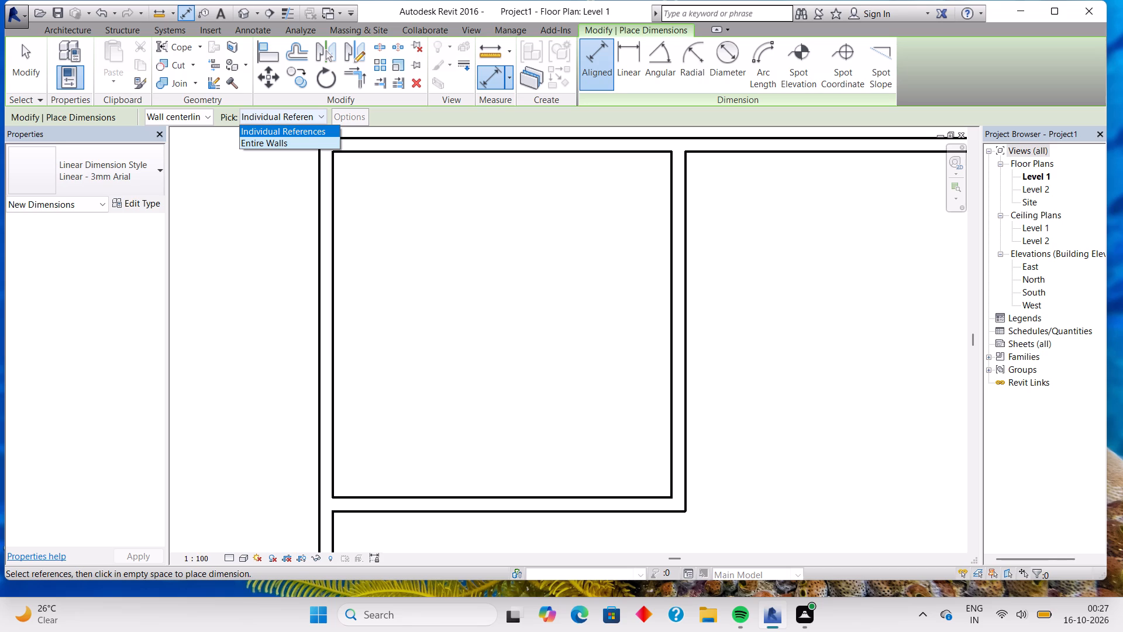
left_click(205, 118)
left_click(205, 118)
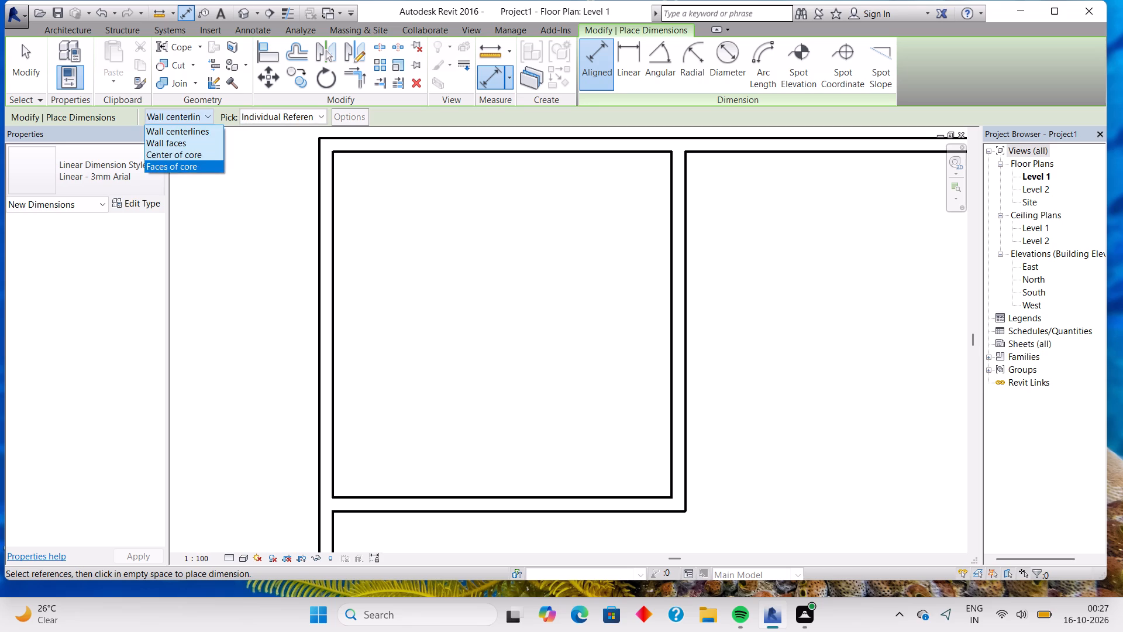
left_click(194, 166)
left_click(330, 242)
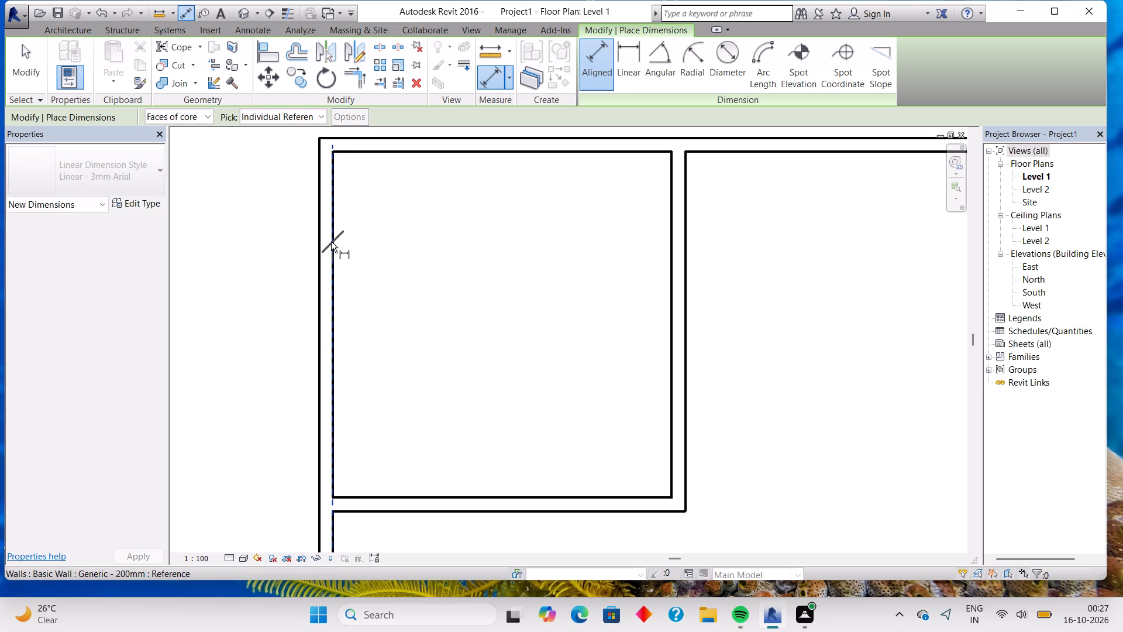
left_click(670, 263)
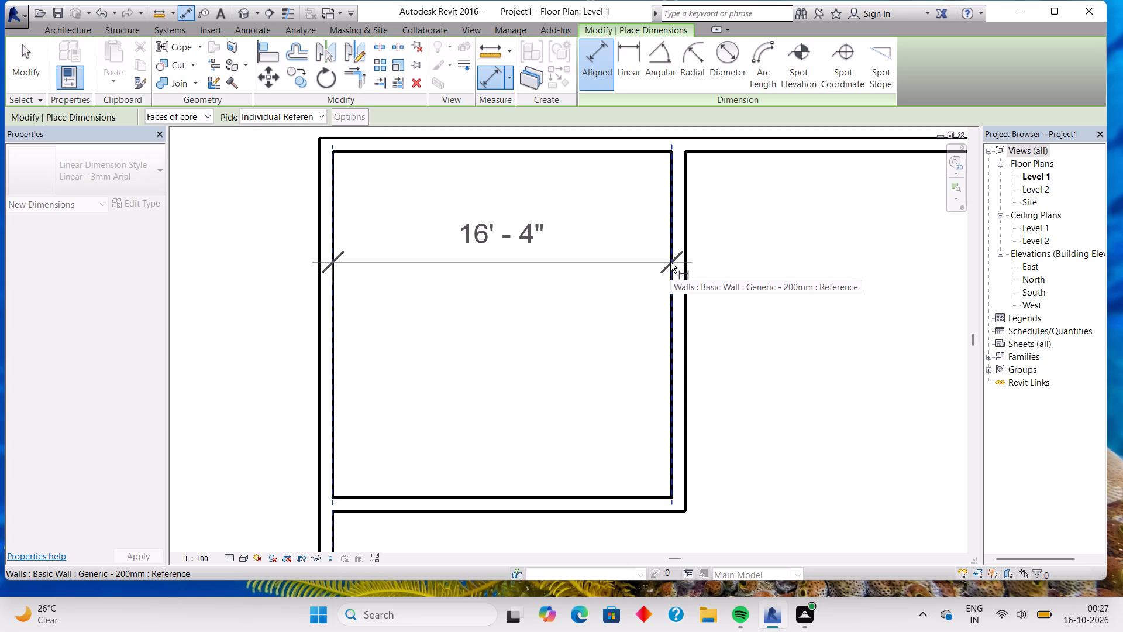
key("Escape")
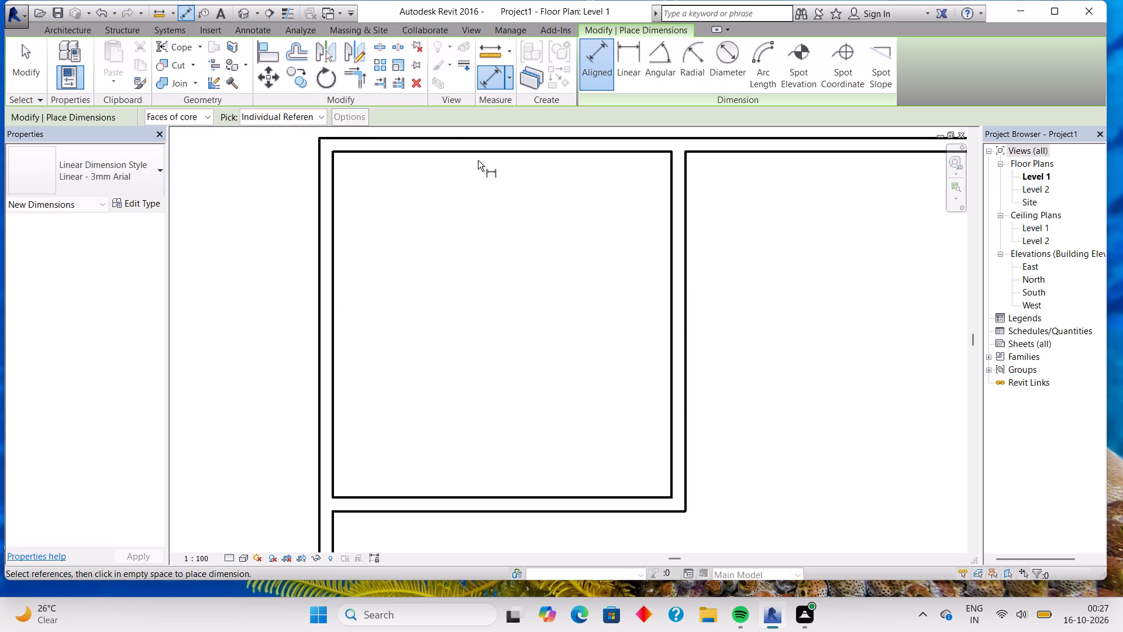
Measure the northwest room's inside depth between its north and south wall faces without placing a dimension.
left_click(479, 154)
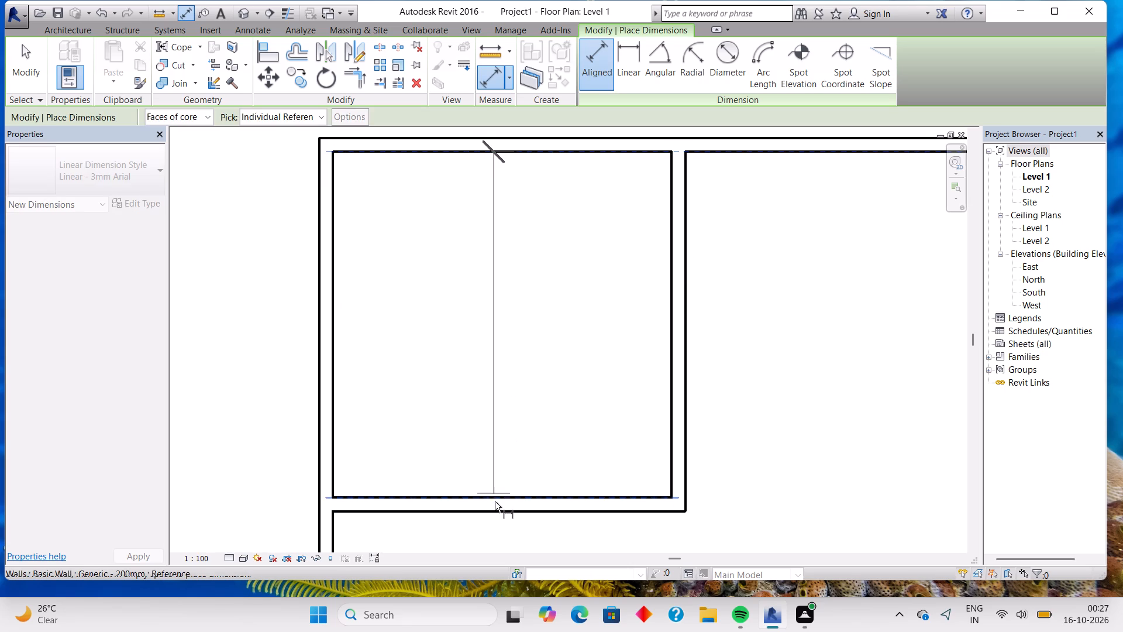
scroll(501, 489, "up", 5)
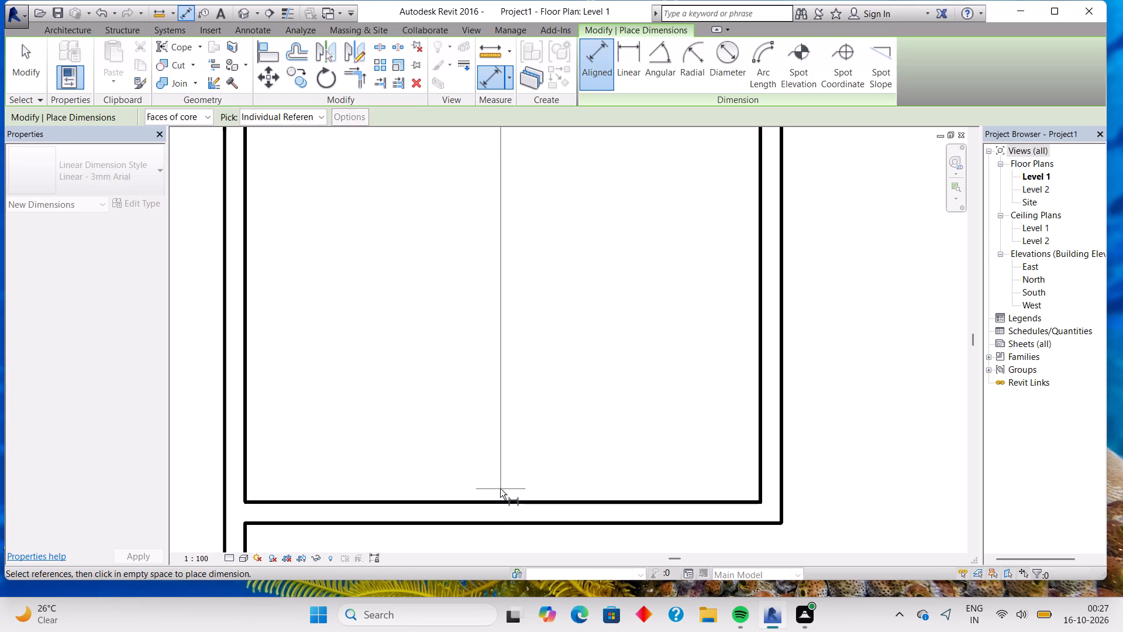
left_click(496, 504)
scroll(478, 361, "down", 7)
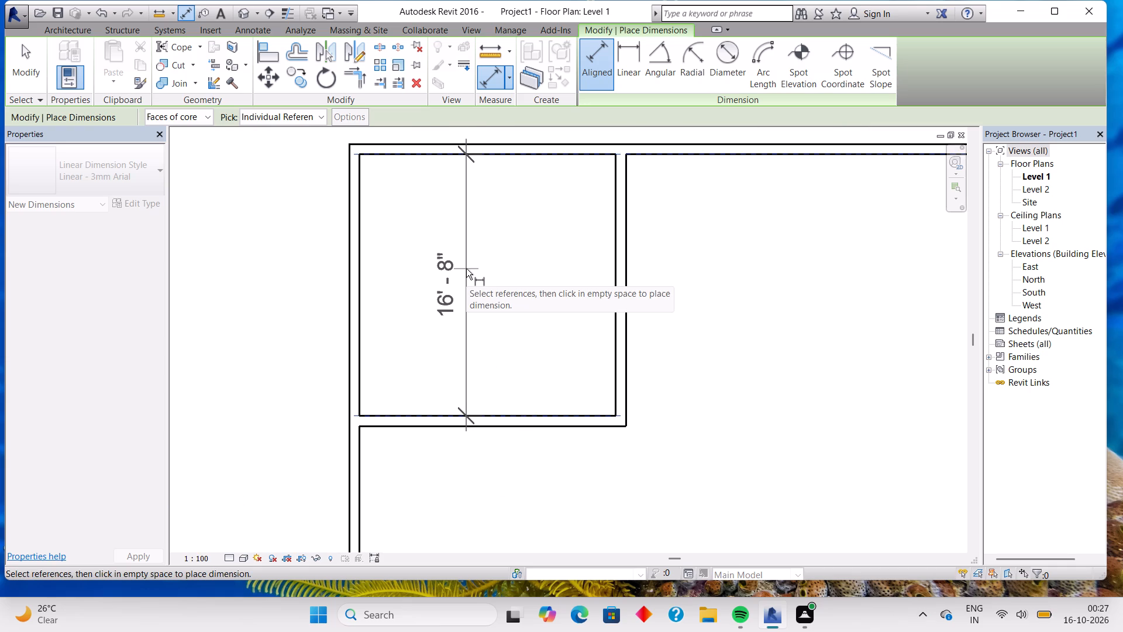
key("Escape")
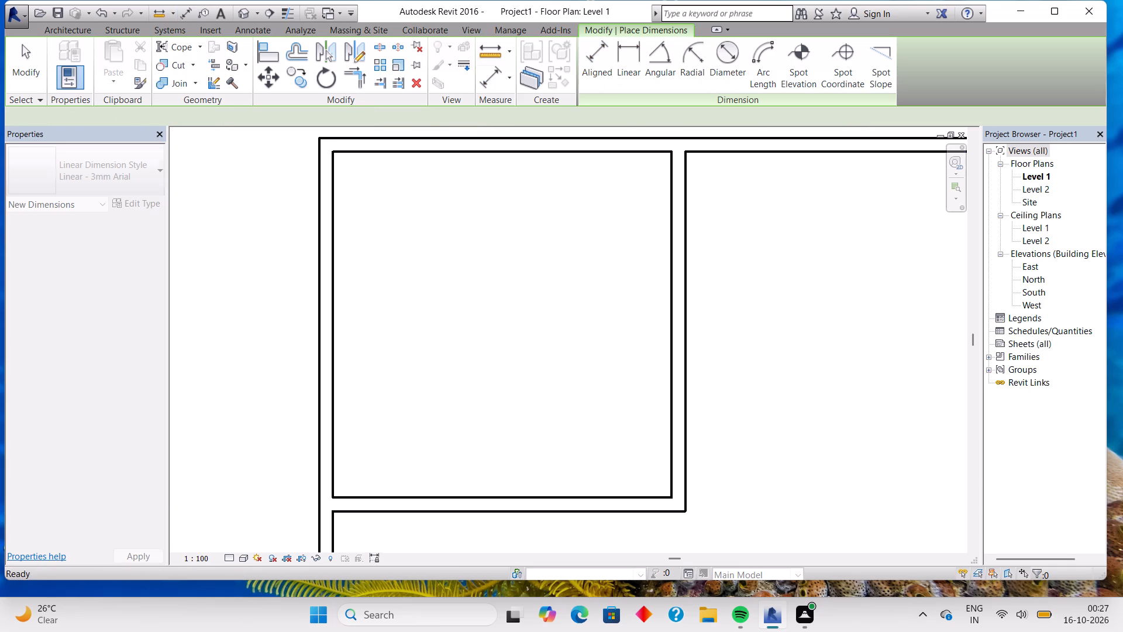
key("Escape")
Nudge the northwest room's east wall westward to 16' 8" from the west exterior wall's centerline.
left_click(674, 320)
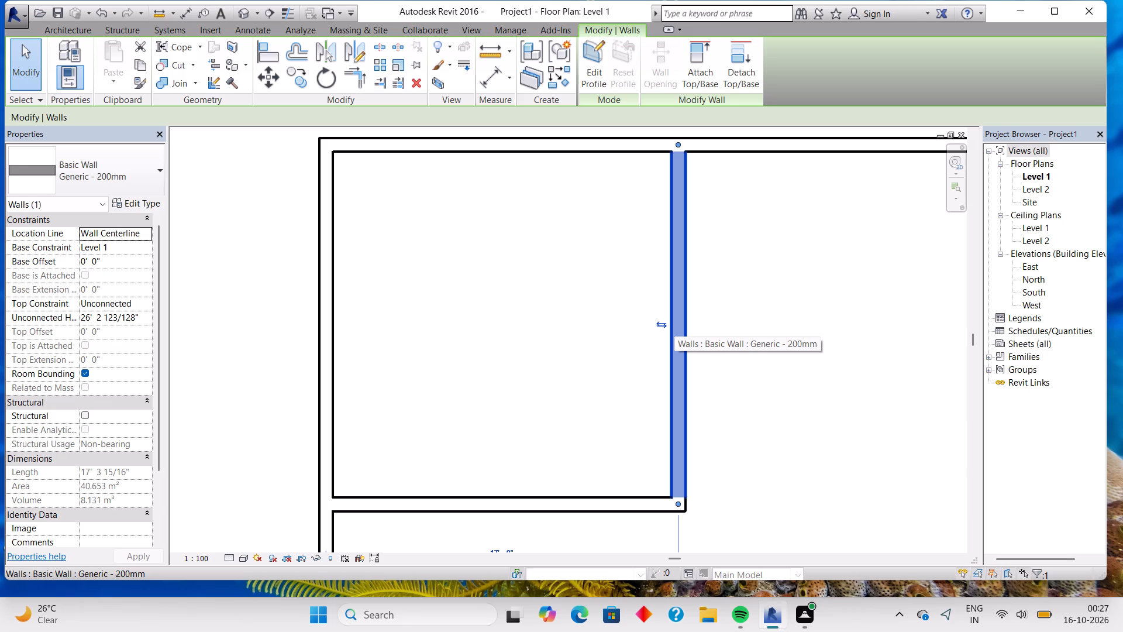
key("Left")
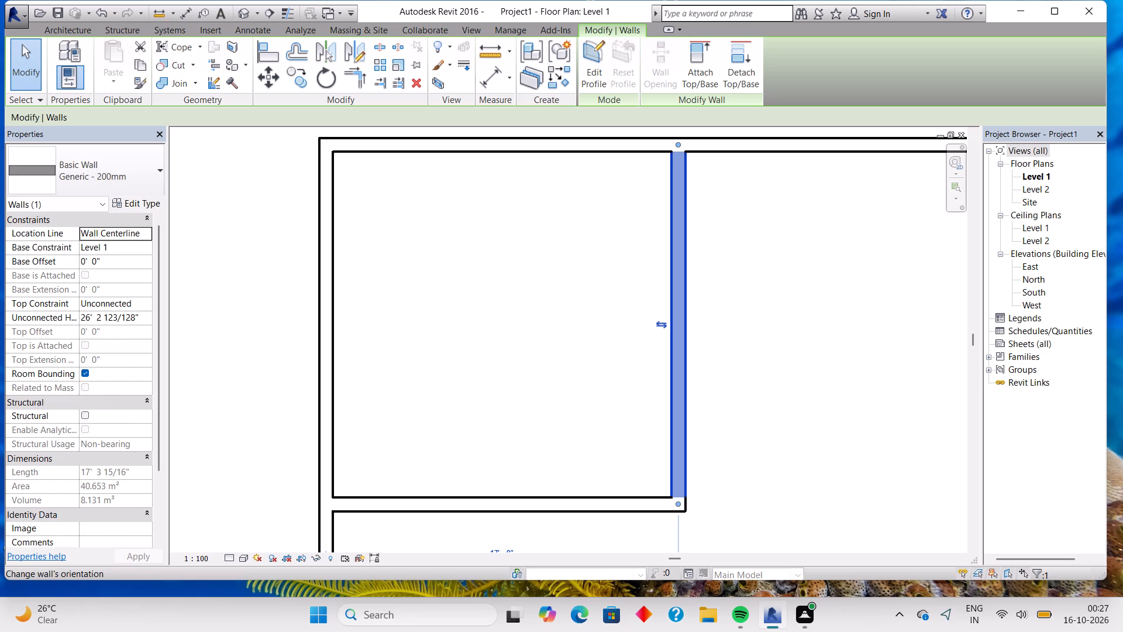
key("Left")
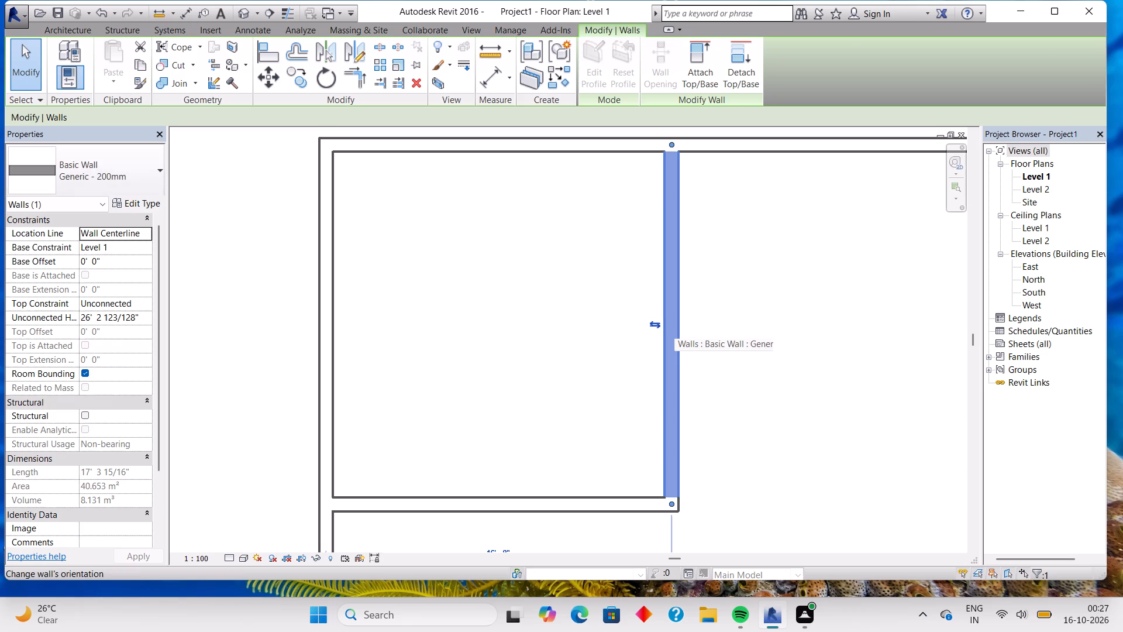
key("Escape")
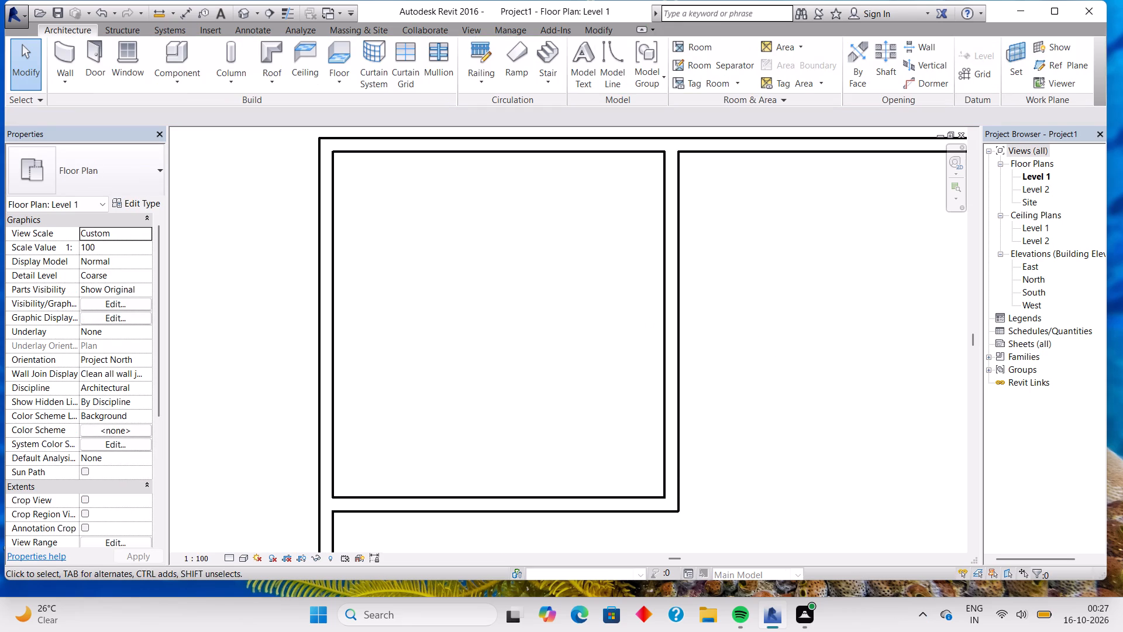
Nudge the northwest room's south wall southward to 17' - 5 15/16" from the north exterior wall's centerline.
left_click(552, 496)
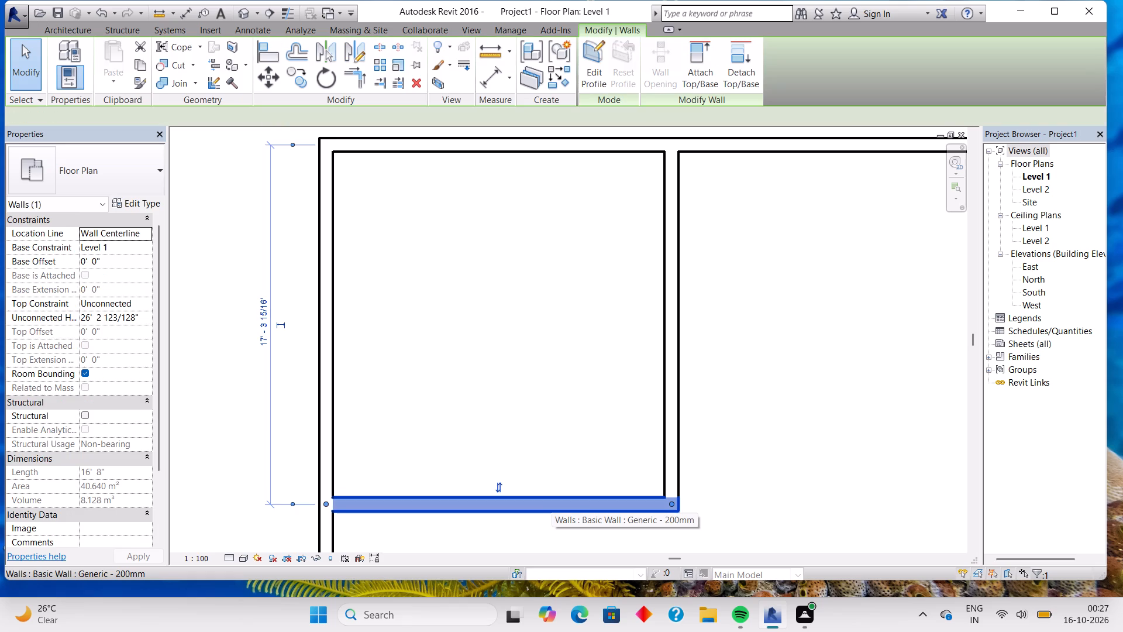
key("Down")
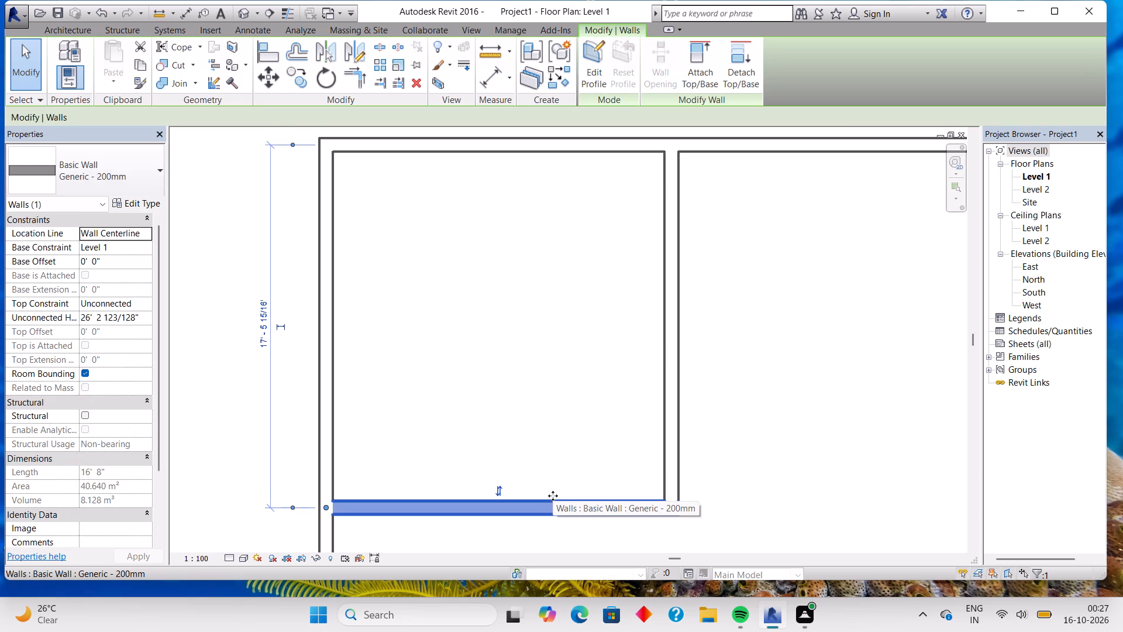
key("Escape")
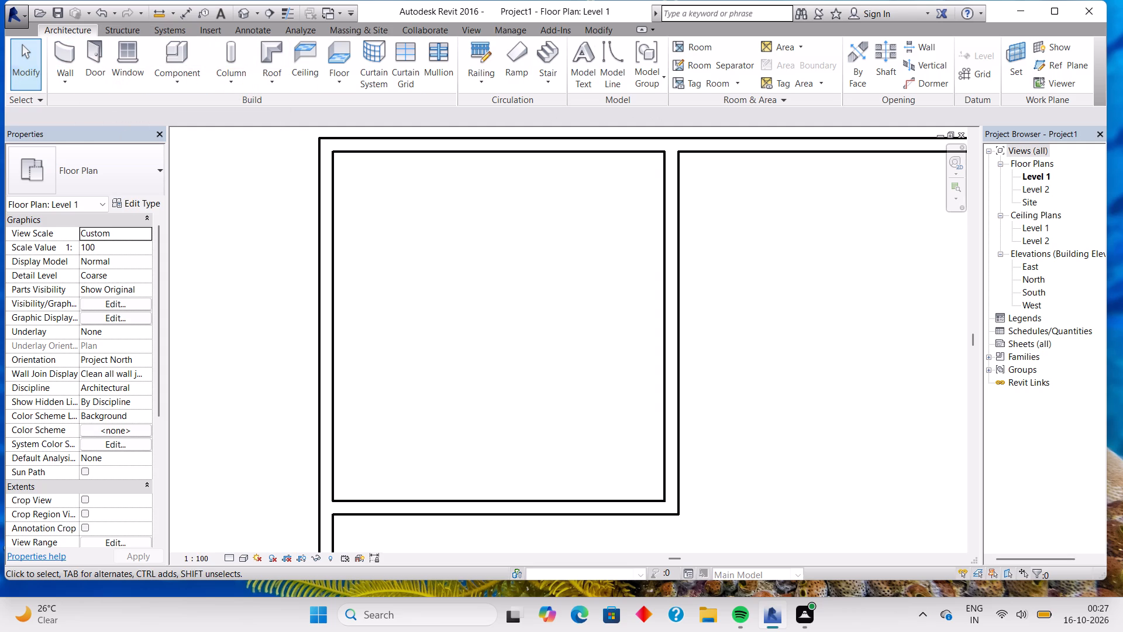
Measure the northwest room's inside depth between its north and south wall faces again, without placing a dimension.
left_click(78, 55)
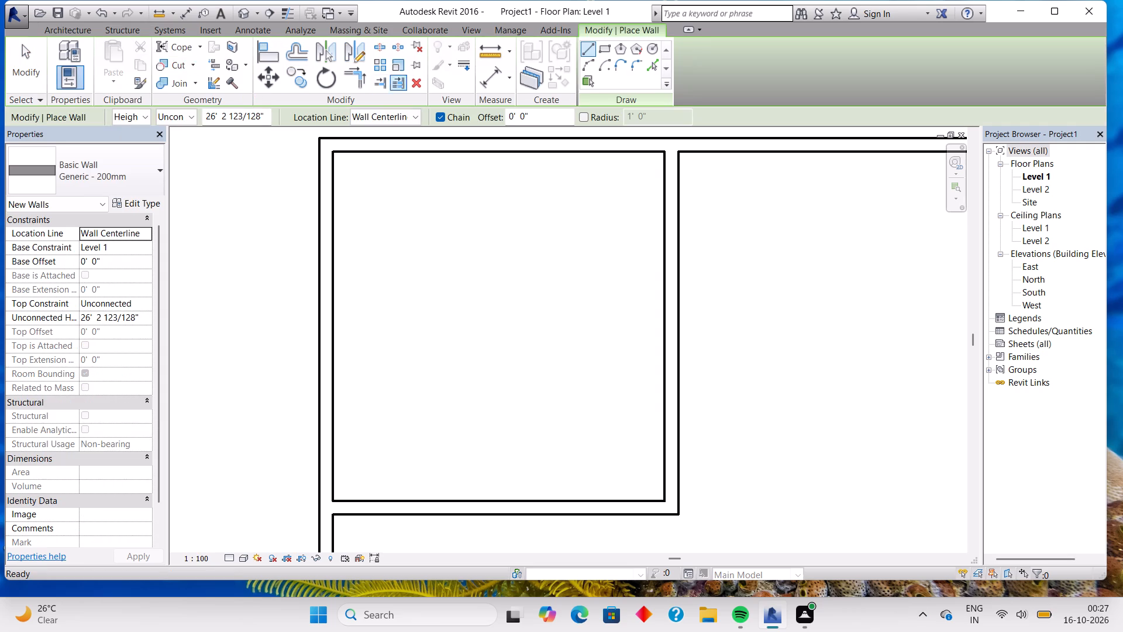
left_click(481, 77)
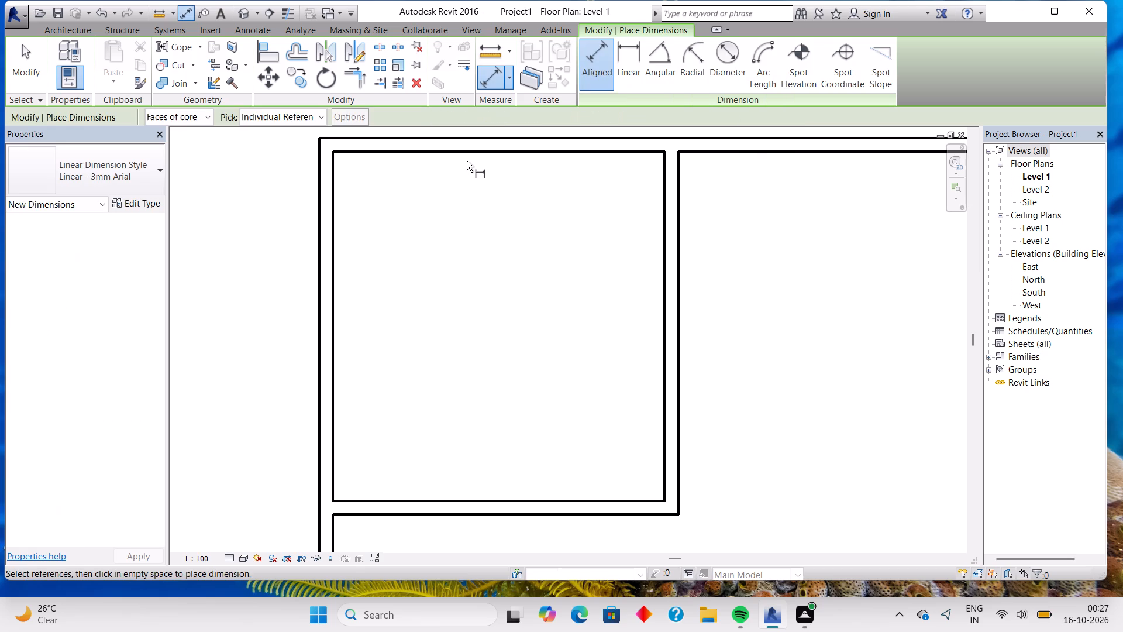
left_click(471, 153)
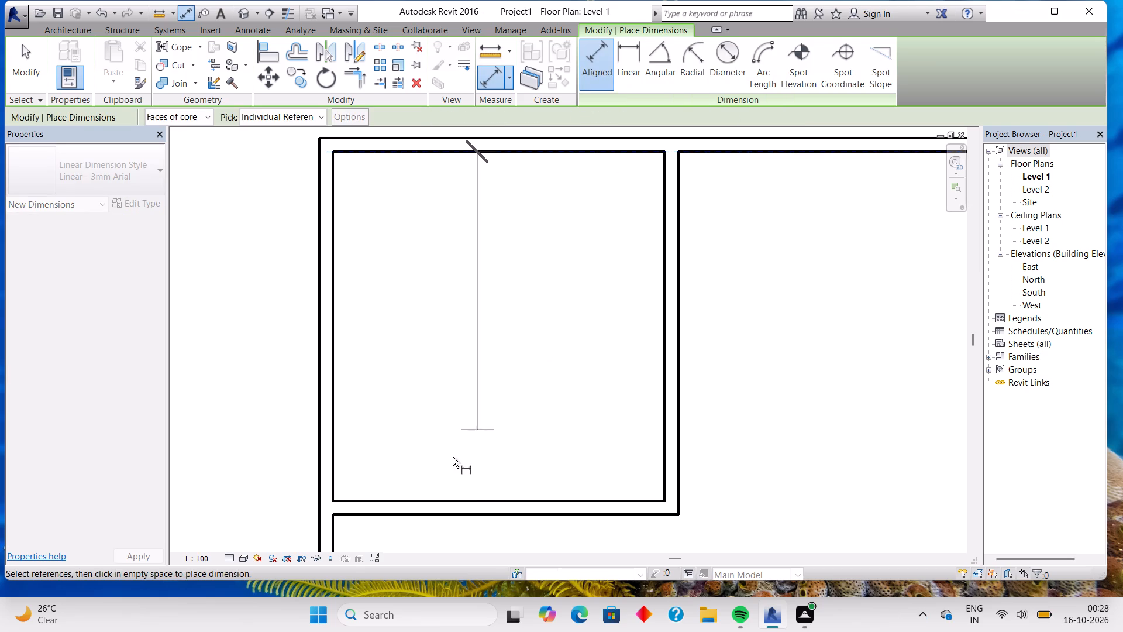
scroll(430, 503, "up", 4)
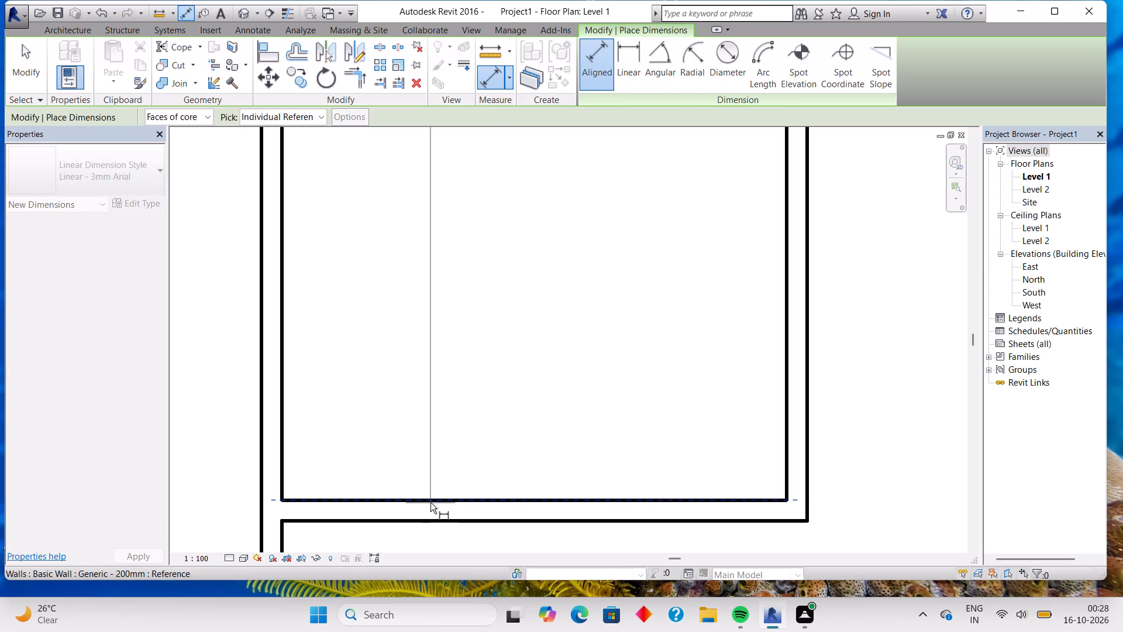
scroll(430, 503, "up", 4)
left_click(432, 497)
scroll(431, 497, "down", 6)
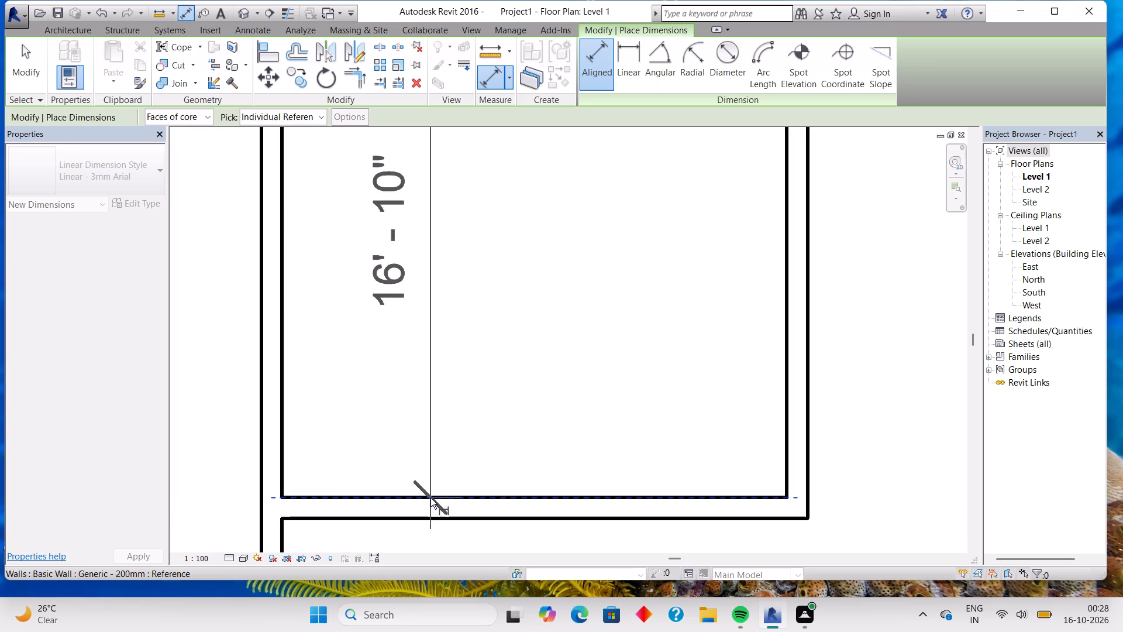
scroll(430, 498, "down", 3)
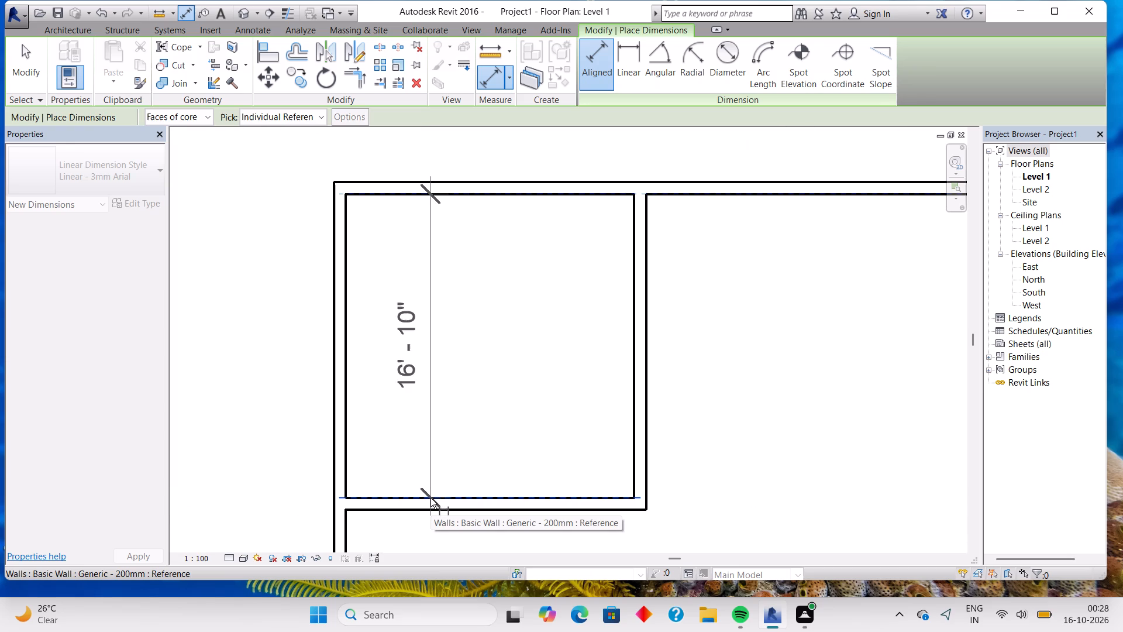
key("Escape")
key("Escape")
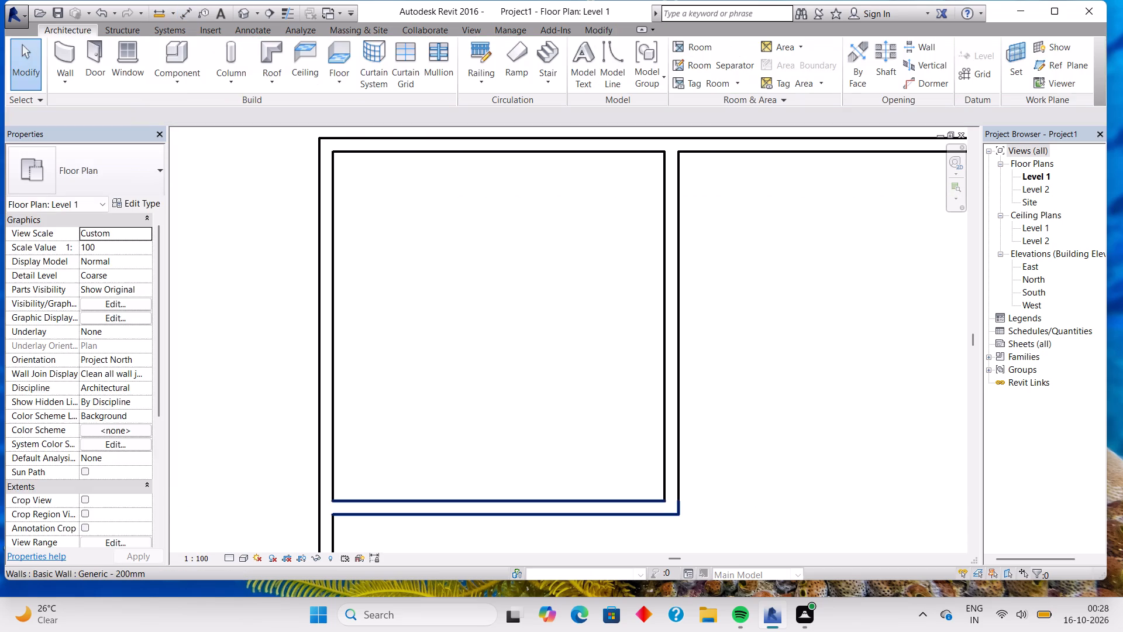
Nudge the northwest room's south wall northward to 16' - 7 15/16" from the north exterior wall's centerline.
left_click(454, 507)
key("Up")
key("Up")
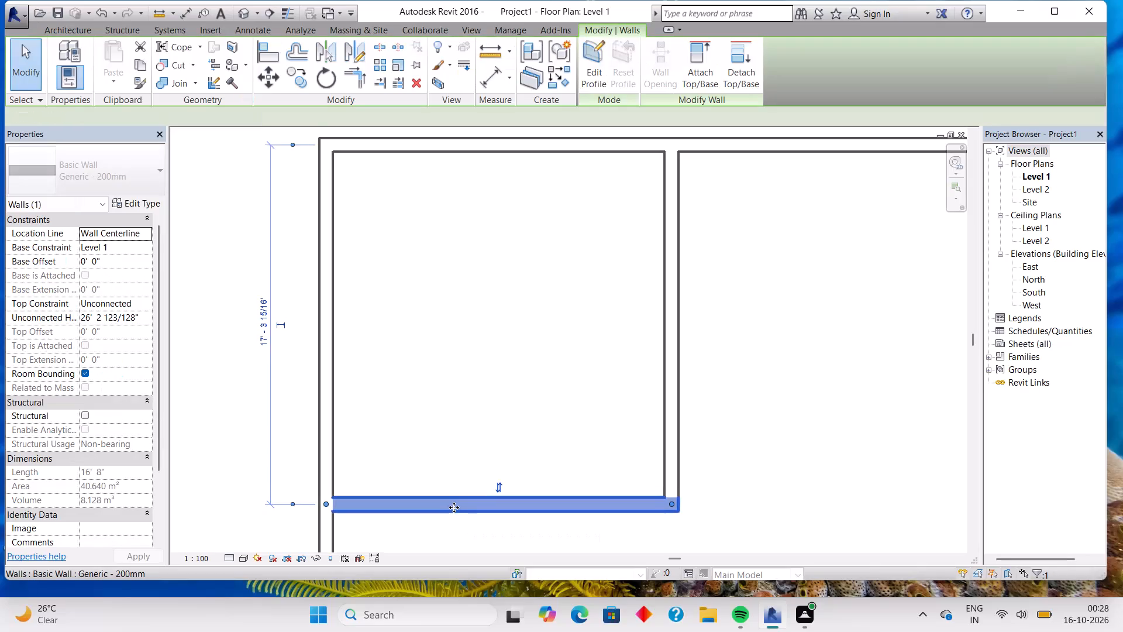
key("Up")
key("Up")
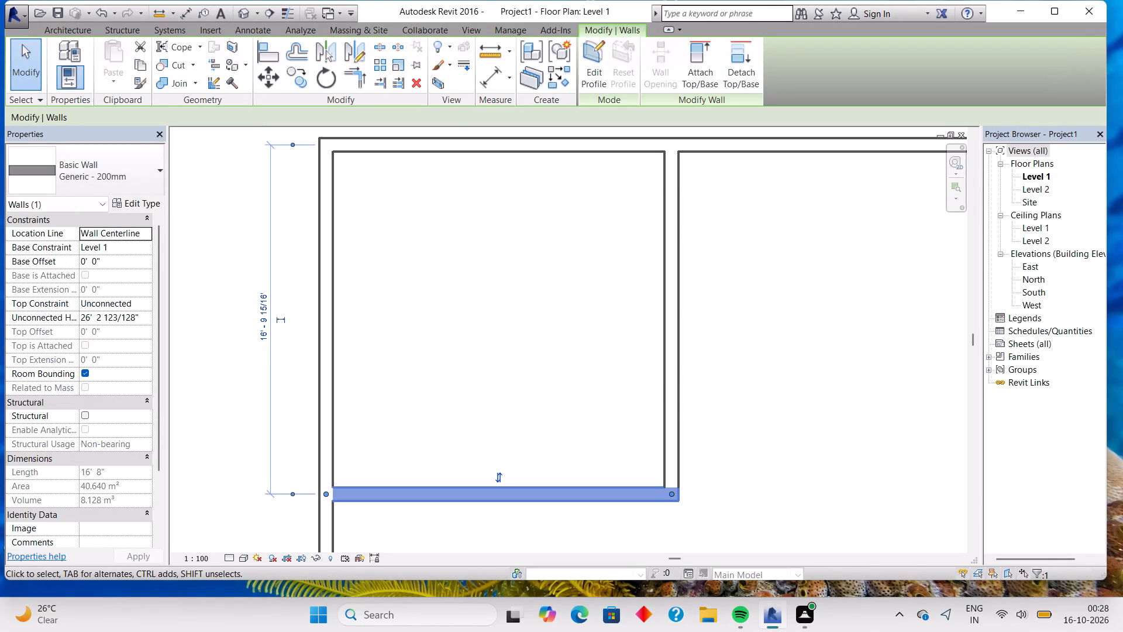
key("Up")
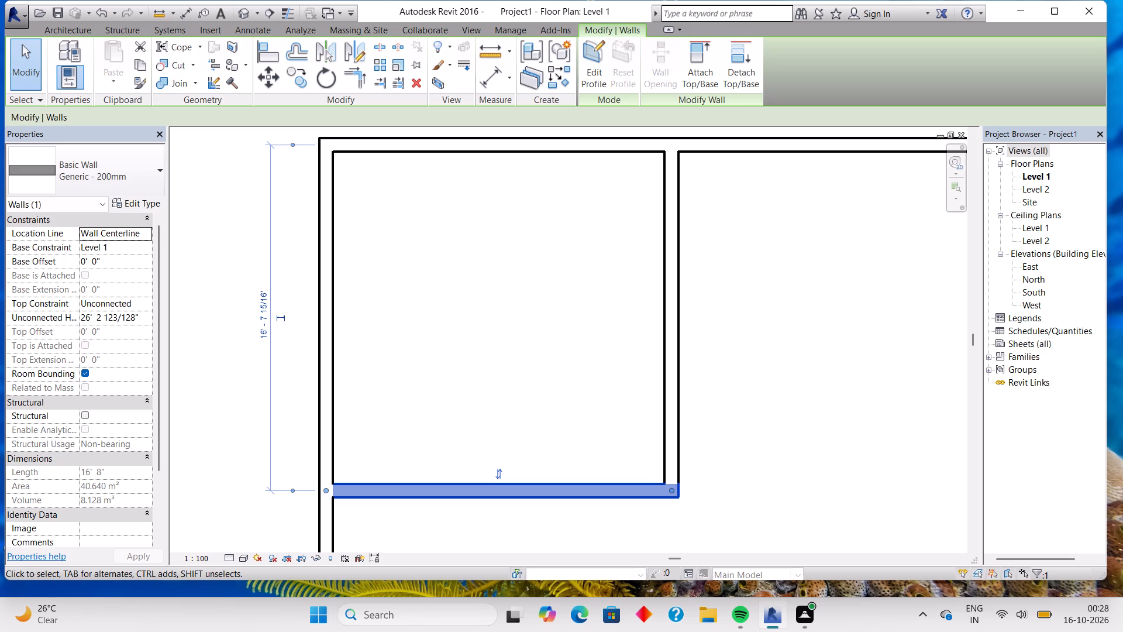
key("Escape")
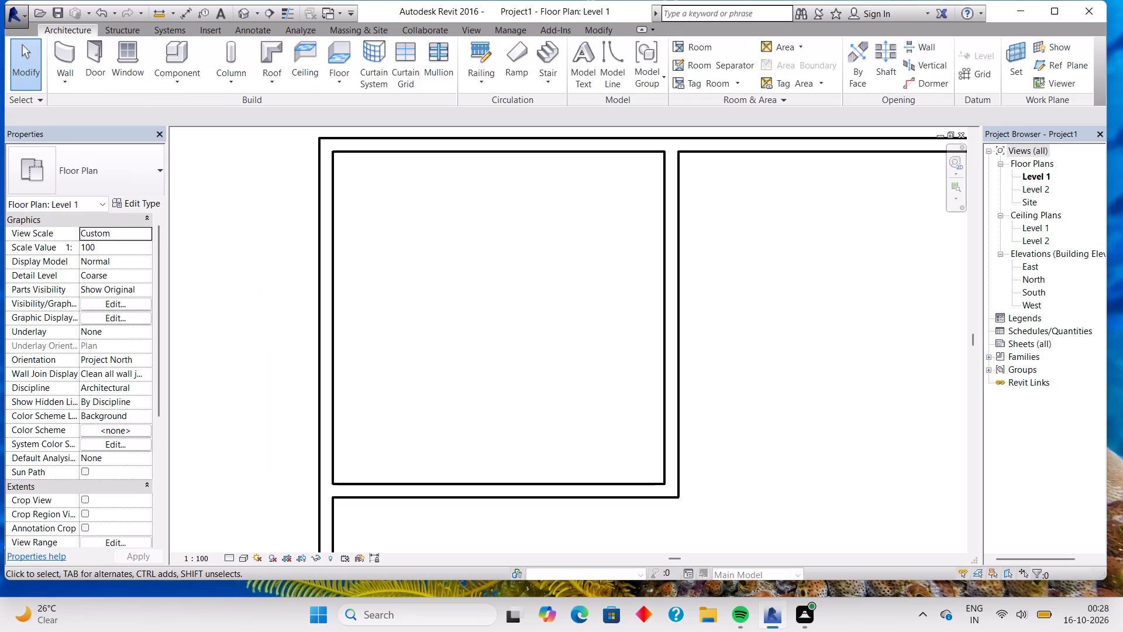
Check the northwest room's inside depth with an aligned measurement from the north wall face to the south wall face.
left_click(70, 44)
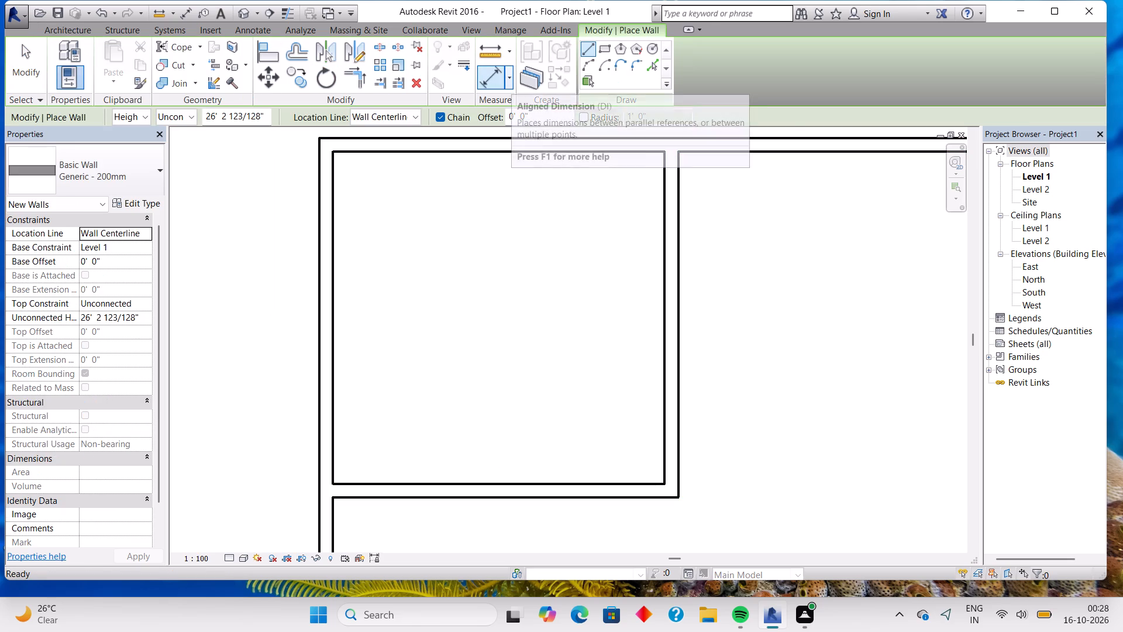
left_click(486, 87)
left_click(480, 152)
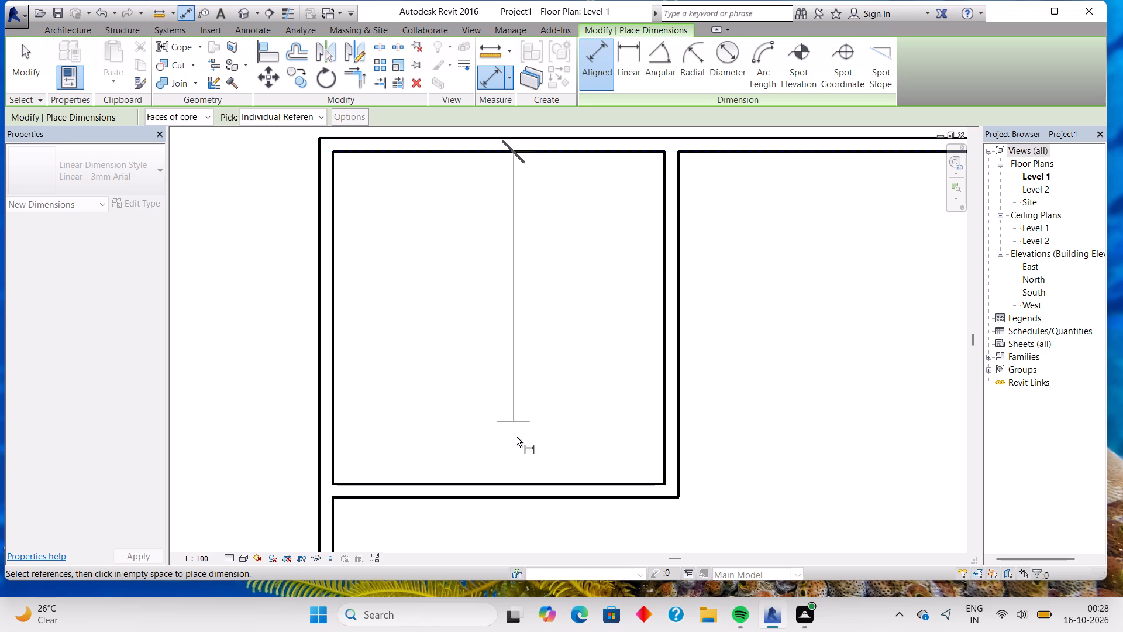
left_click(504, 485)
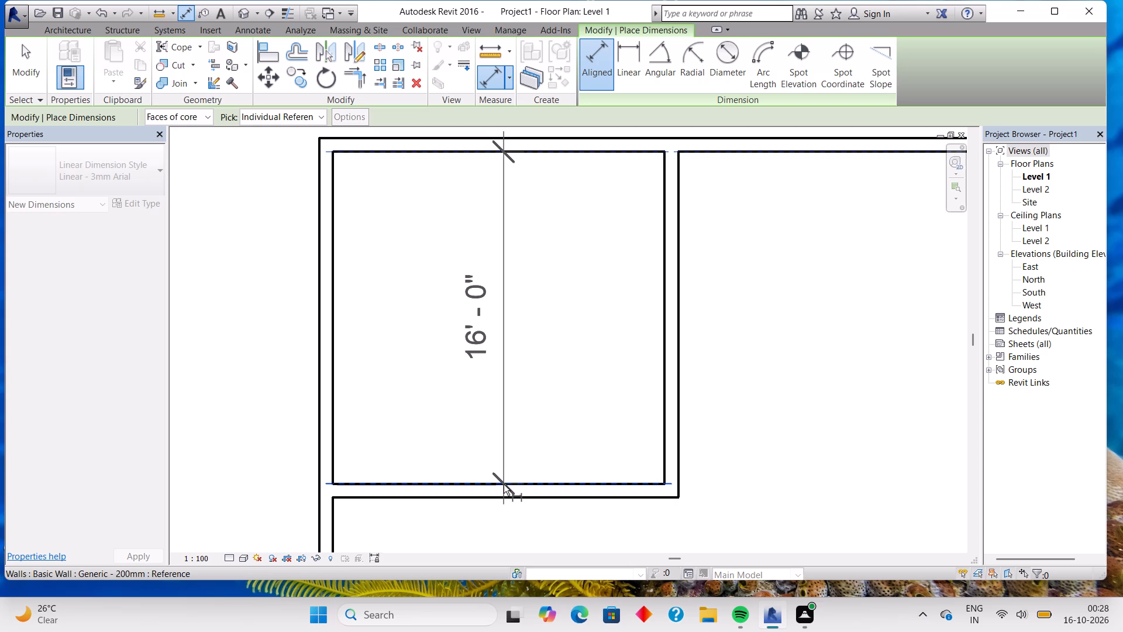
key("Escape")
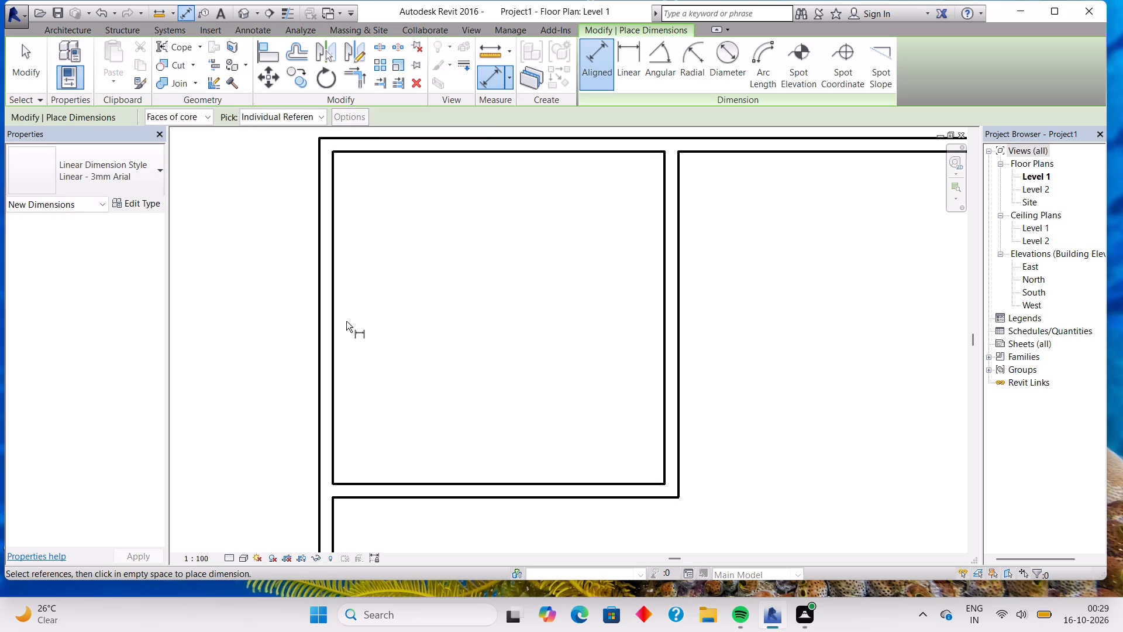
Measure the northwest room's inside width between its west and east wall faces, without placing a dimension.
left_click(330, 314)
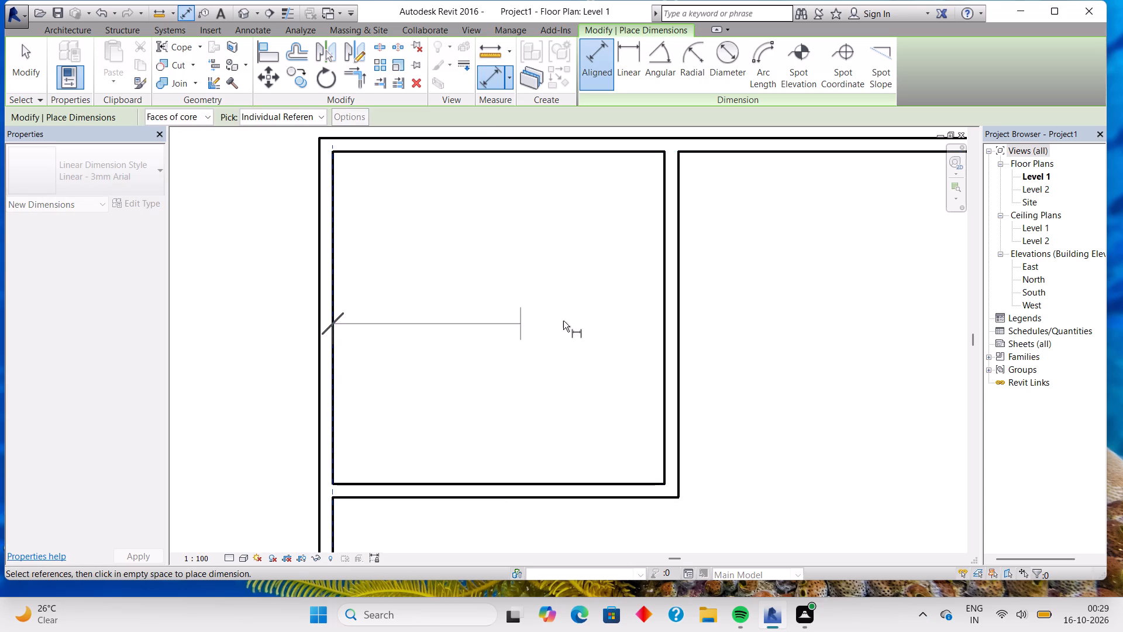
left_click(664, 307)
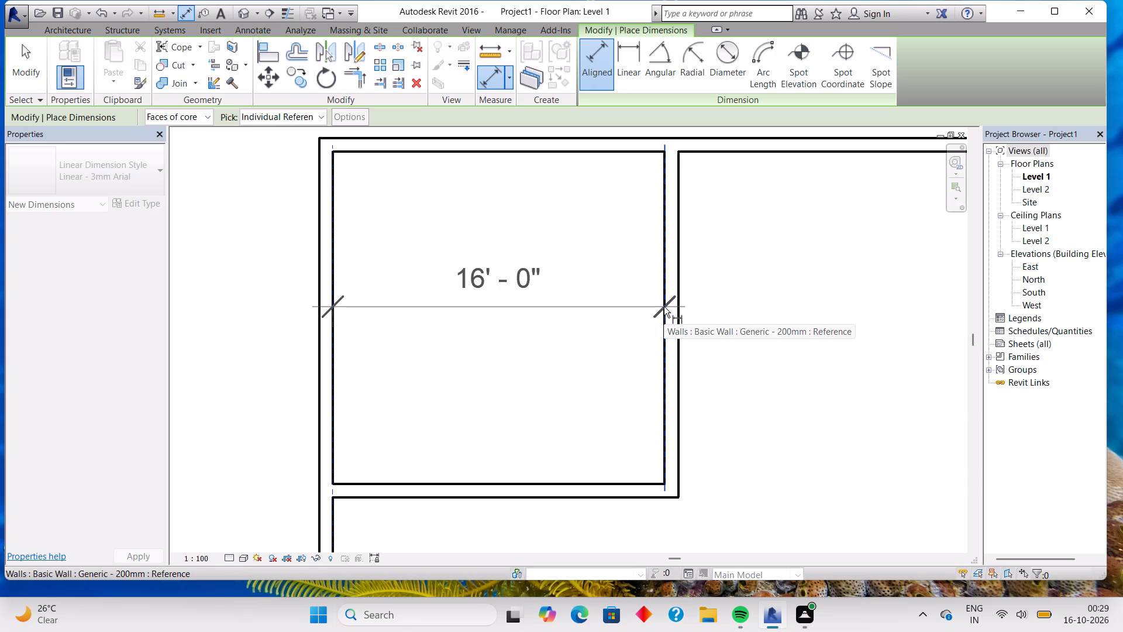
key("Escape")
key("Escape")
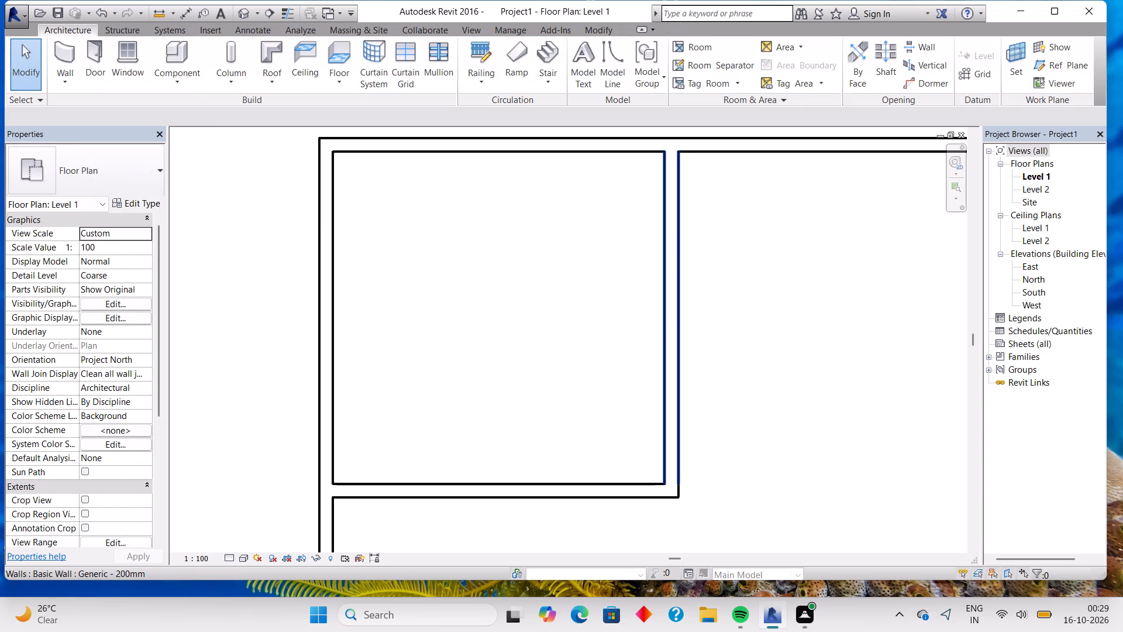
Nudge the northwest room's east wall eastward to 17' - 2" from the west exterior wall's centerline.
left_click(664, 307)
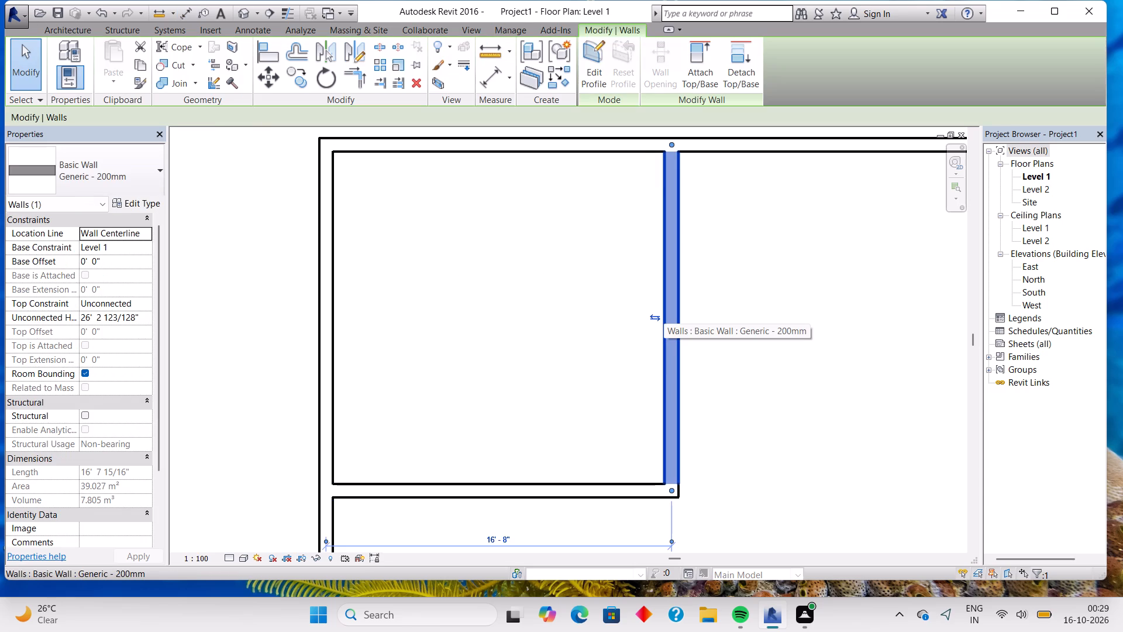
key("Right")
key("Right")
key("Right")
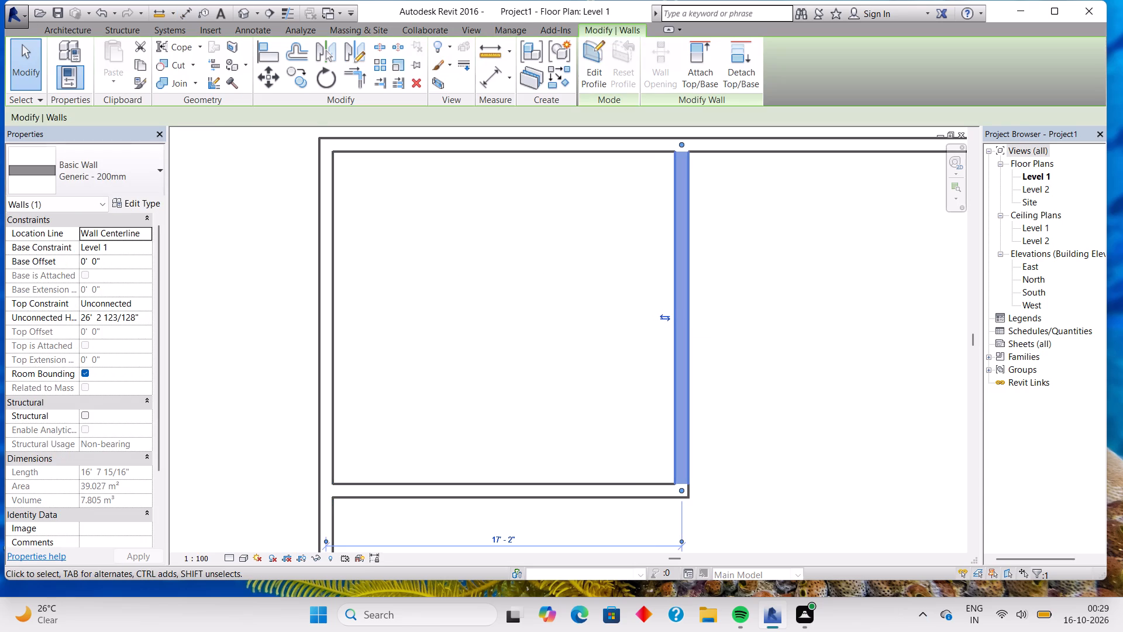
key("Escape")
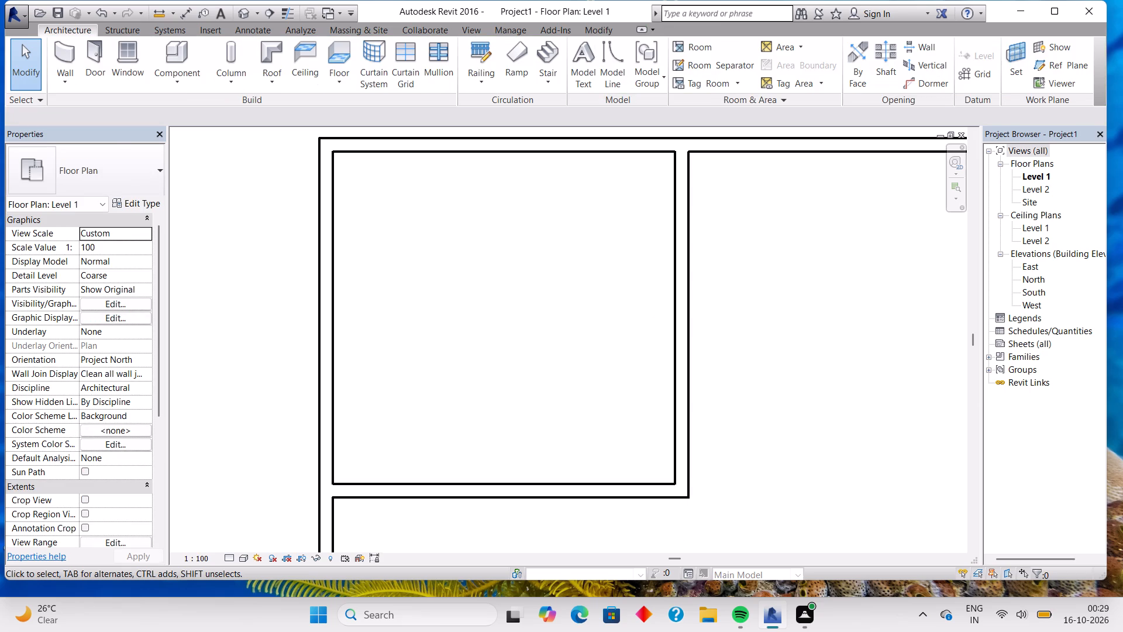
Check the northwest room's inside width with an aligned measurement from the west wall face to the east wall face.
scroll(580, 305, "down", 1)
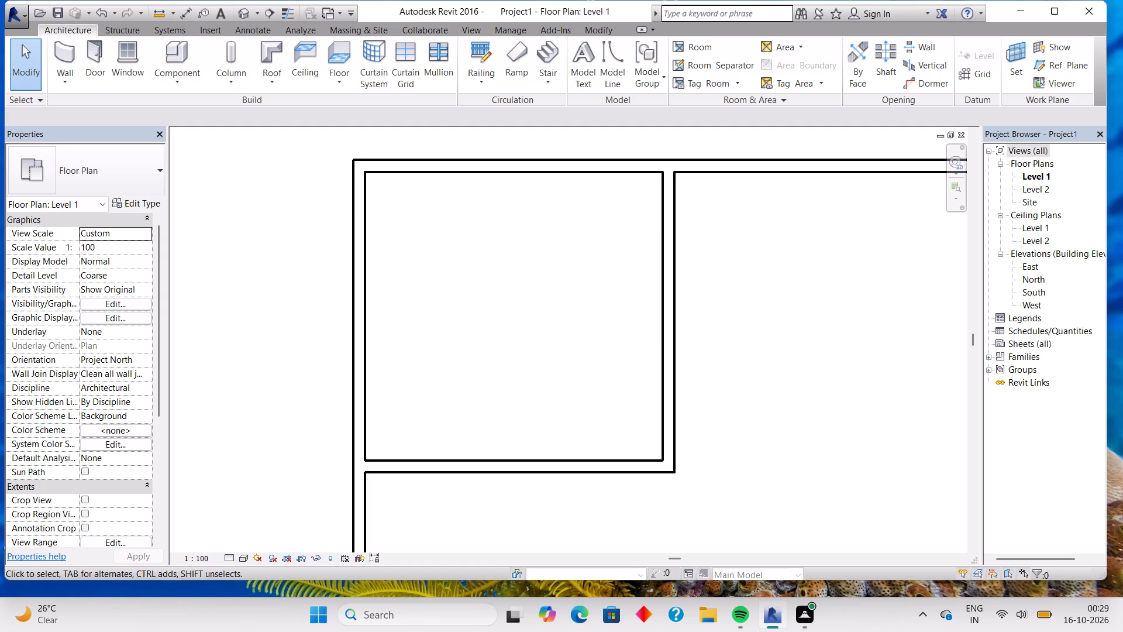
left_click(66, 53)
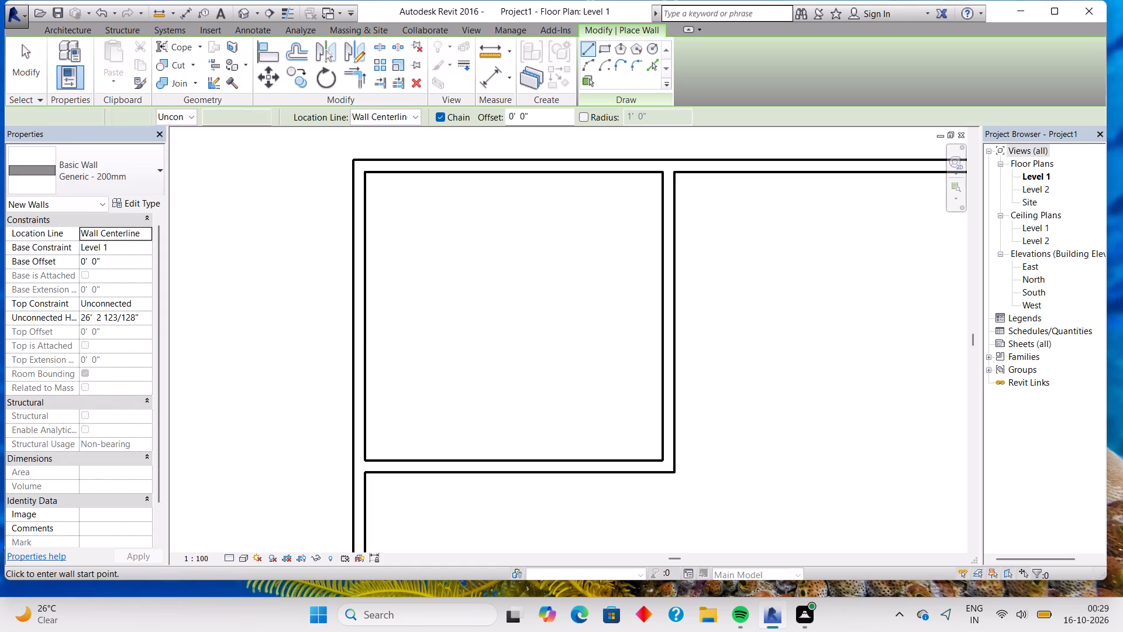
left_click(487, 77)
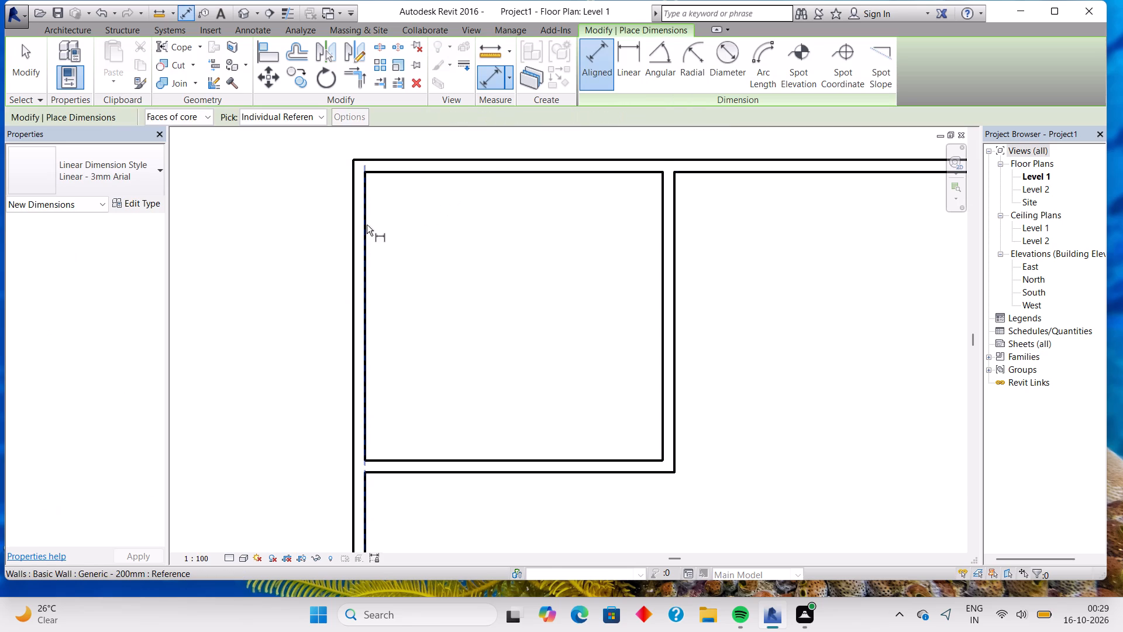
left_click(367, 225)
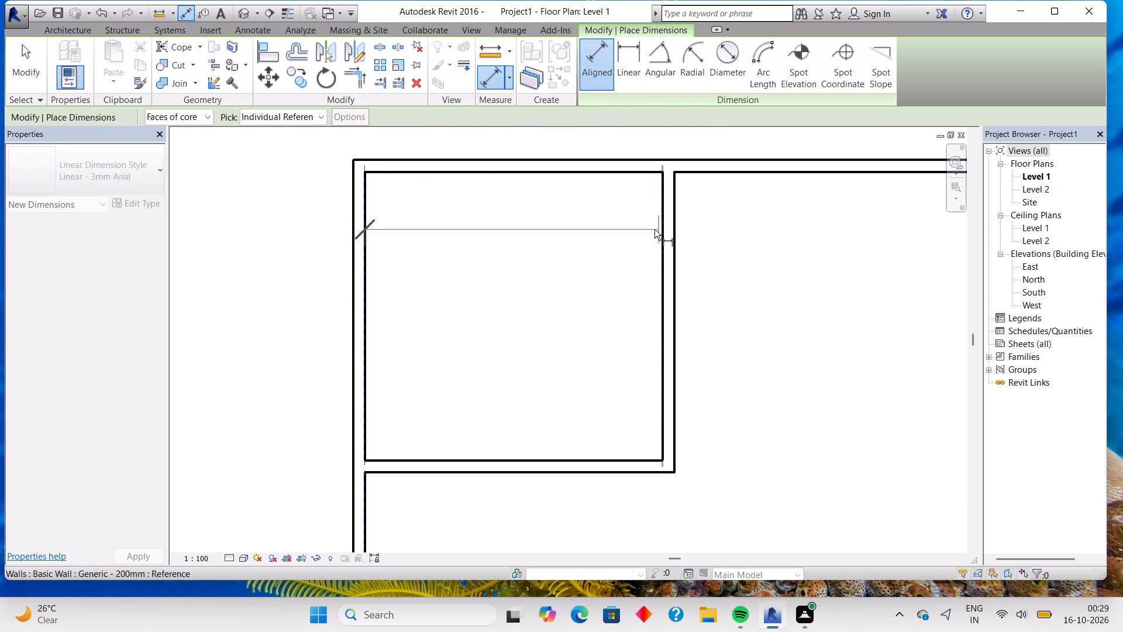
left_click(663, 229)
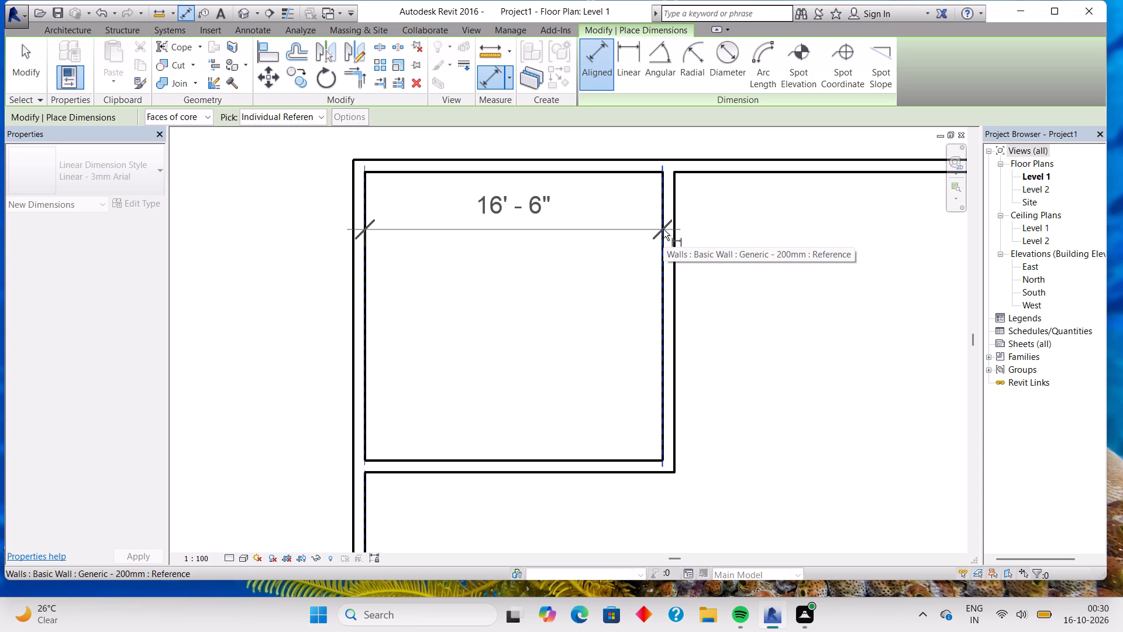
key("Escape")
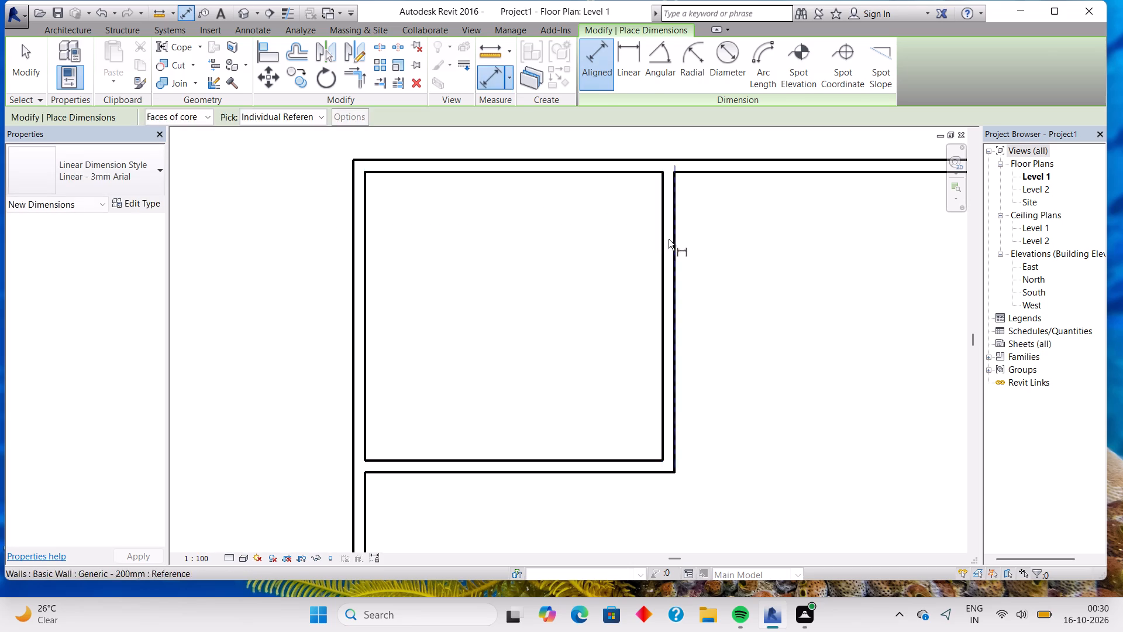
key("Escape")
Nudge the northwest room's east wall farther east to 17' - 6" from the west exterior wall's centerline.
left_click(669, 239)
key("Right")
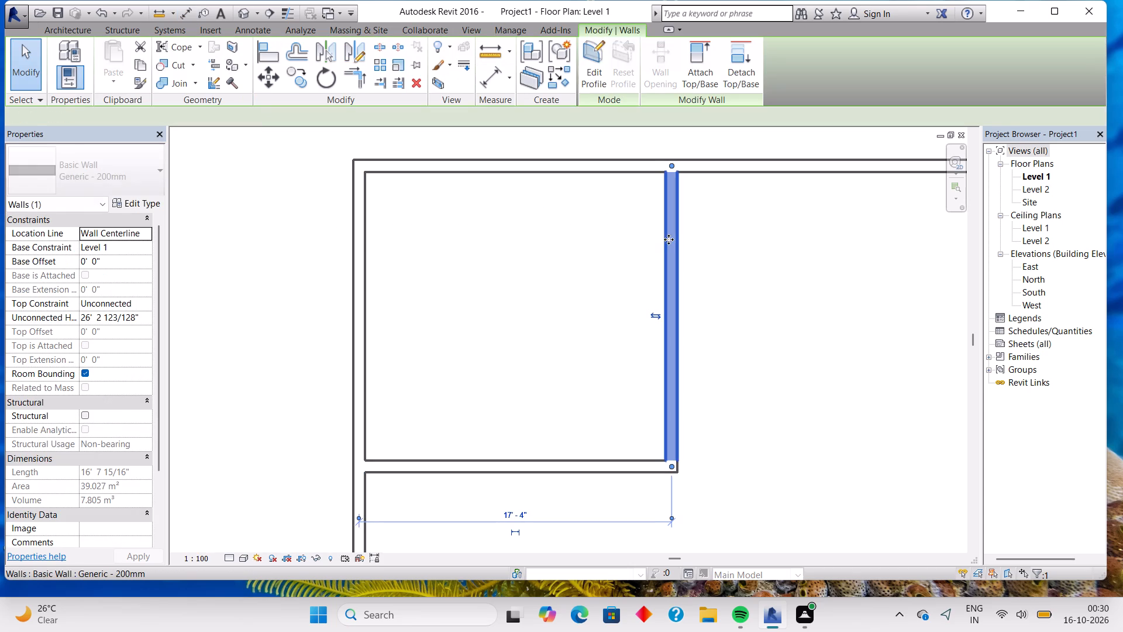
key("Right")
key("Escape")
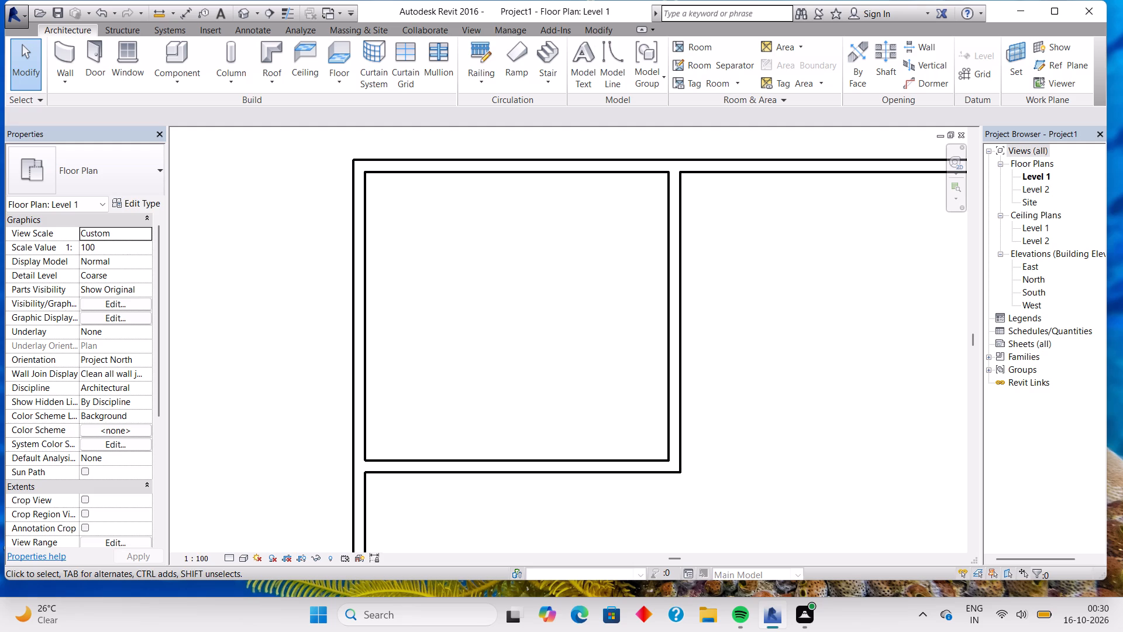
Measure the northwest room's inside width between its west and east wall faces again, without placing a dimension.
left_click(66, 54)
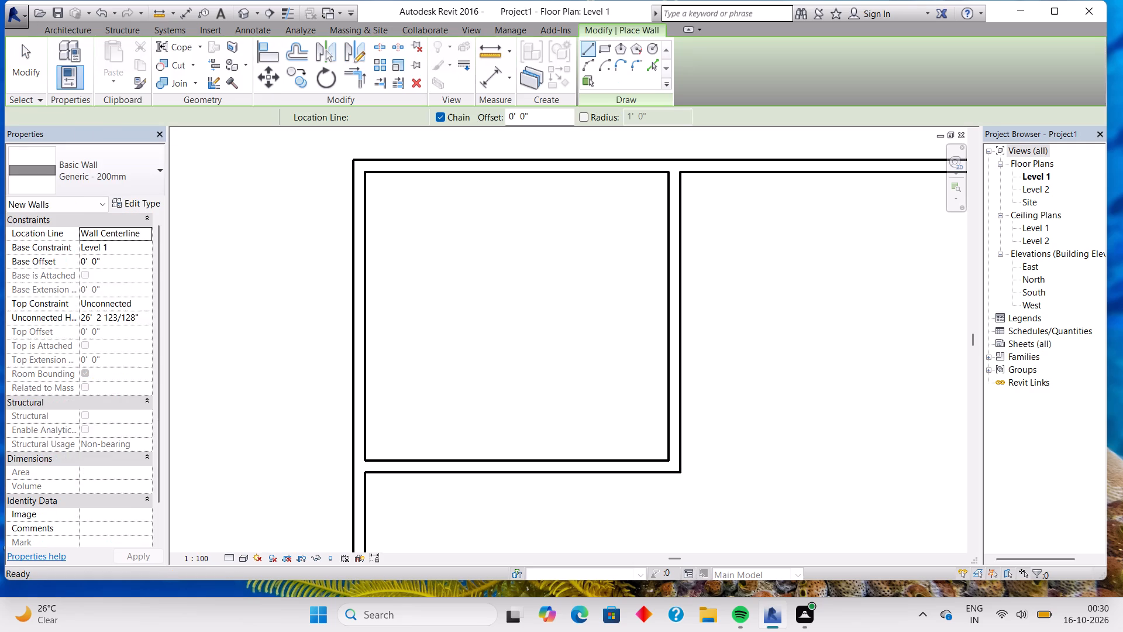
left_click(486, 77)
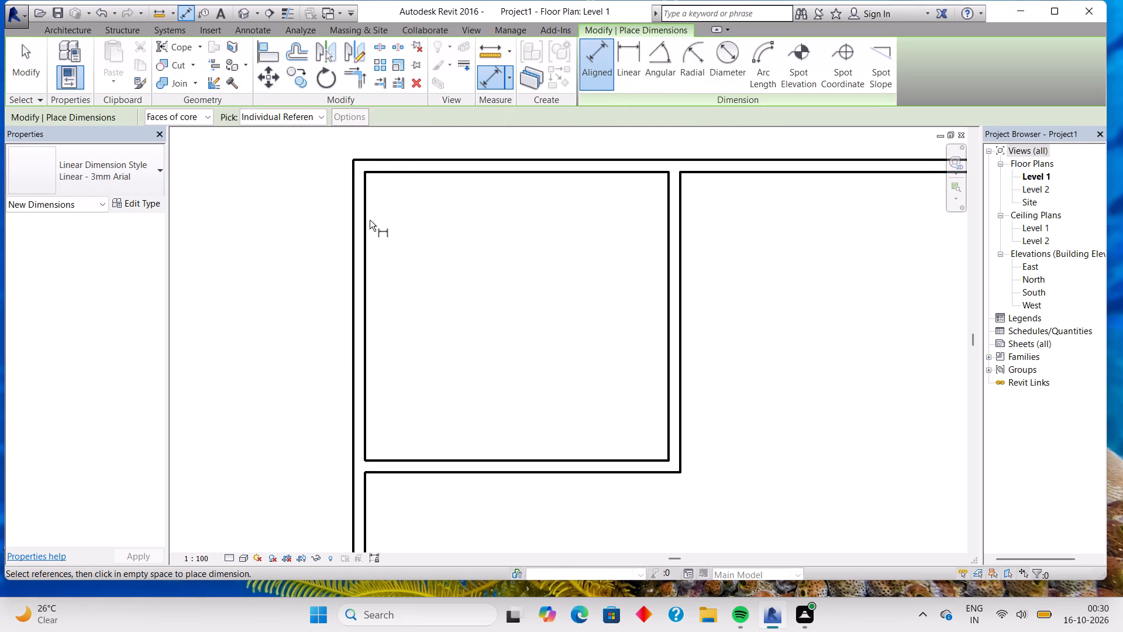
left_click(365, 218)
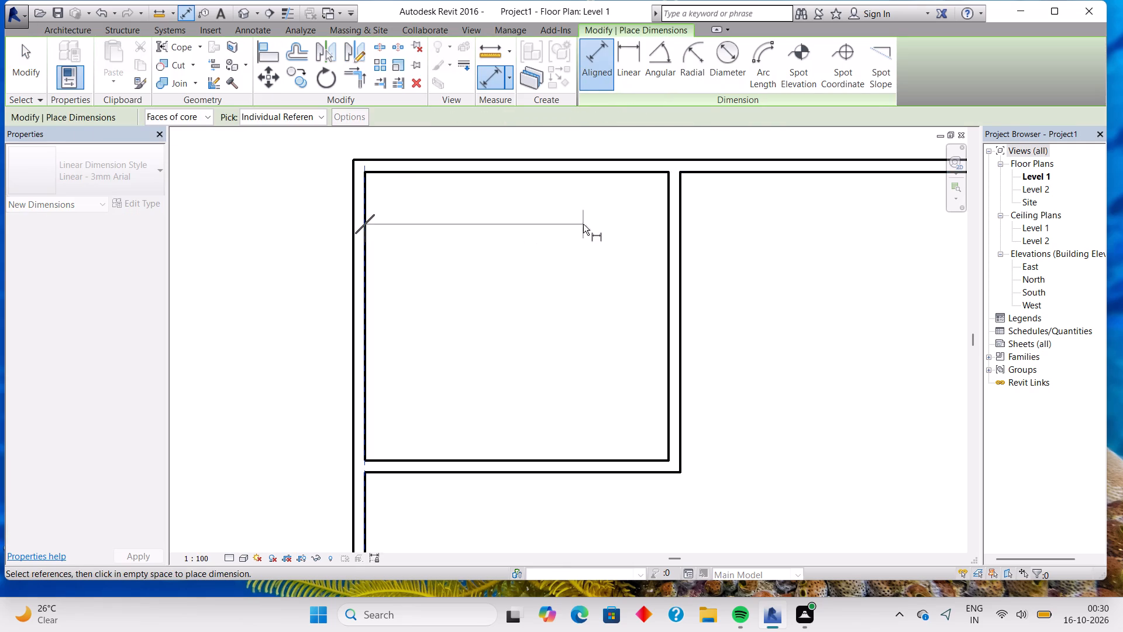
scroll(657, 233, "up", 2)
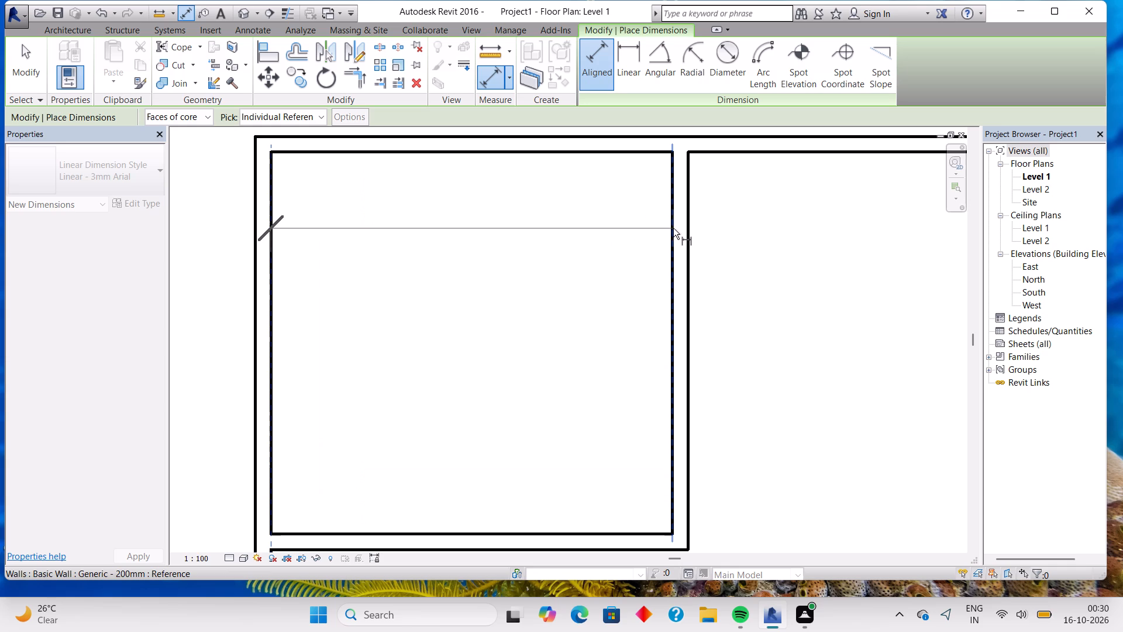
scroll(673, 228, "up", 3)
left_click(673, 228)
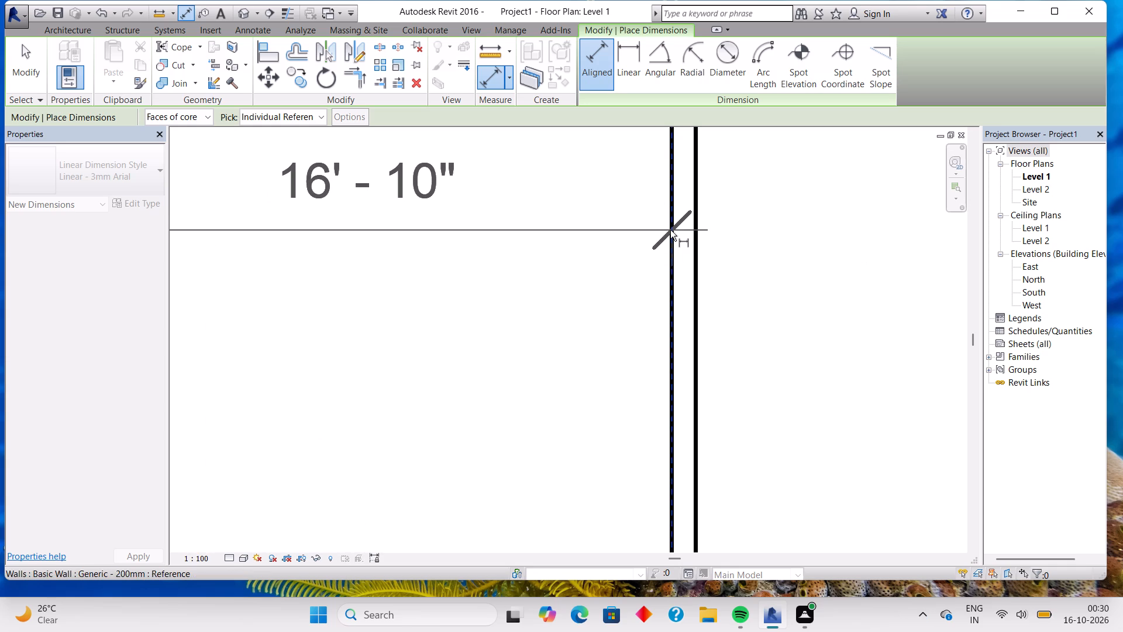
left_click(670, 230)
left_click(670, 230)
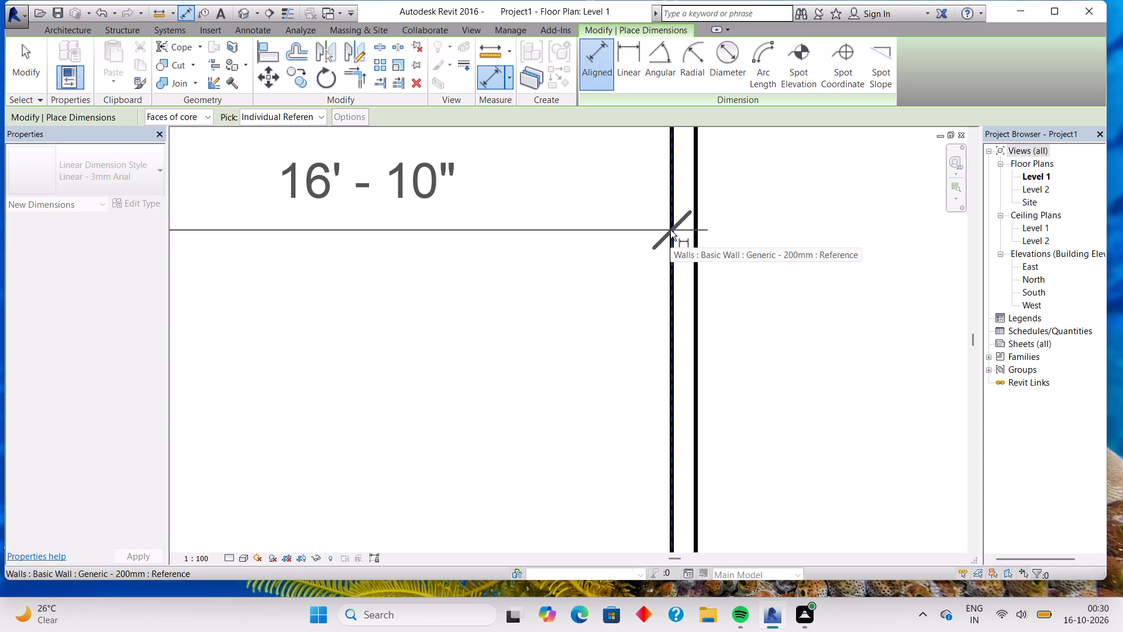
key("Escape")
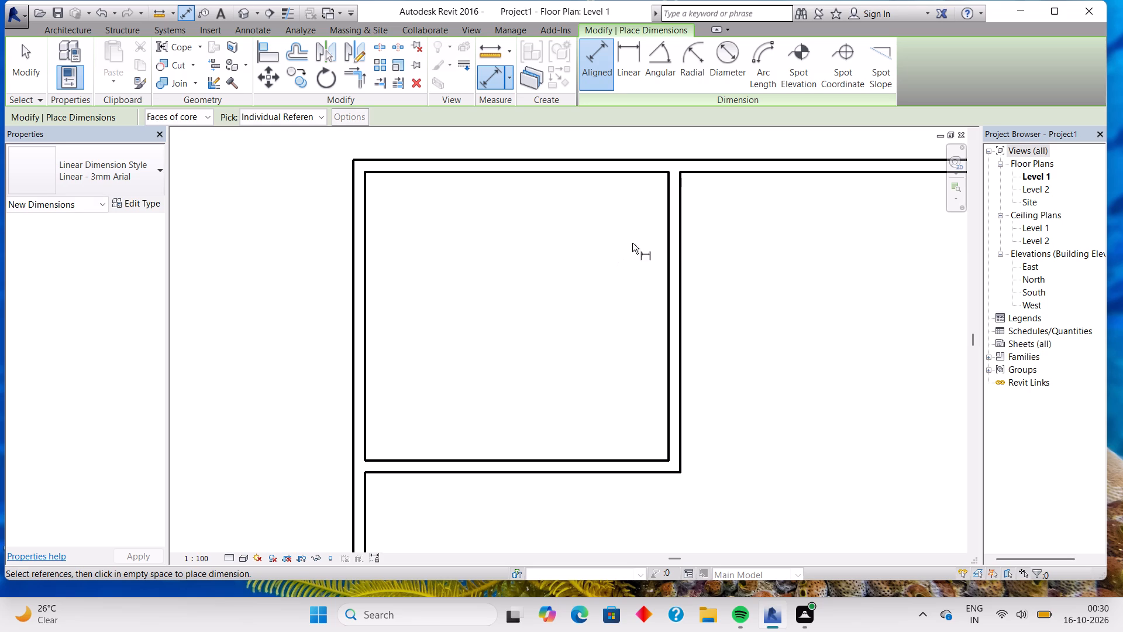
key("Escape")
Nudge the northwest room's east wall eastward to 17' - 8" from the west exterior wall's centerline.
left_click(667, 247)
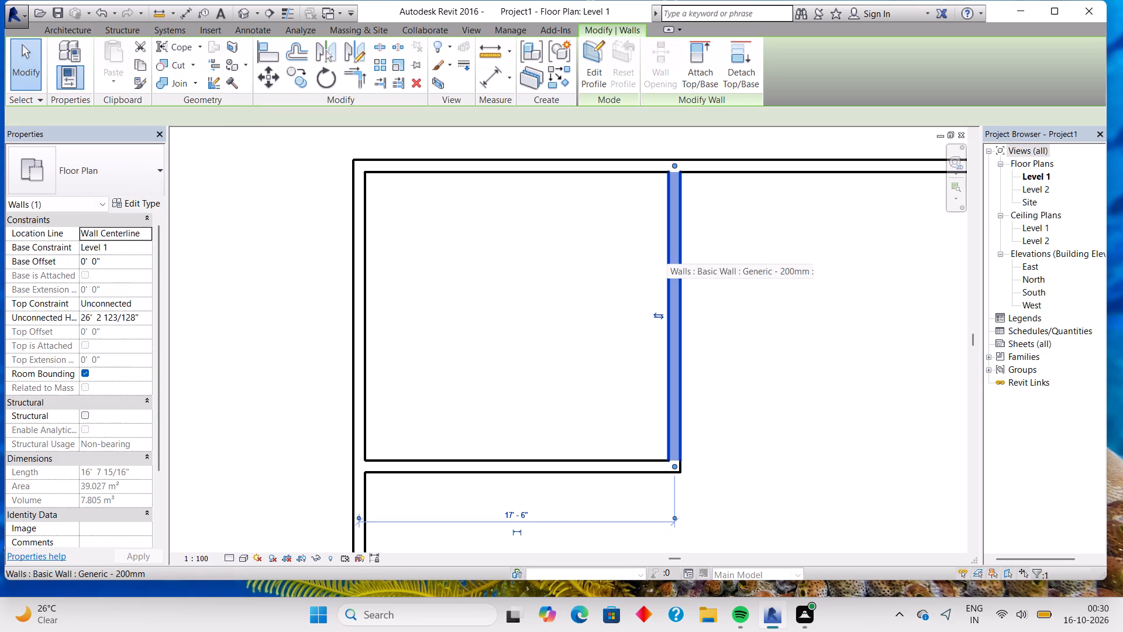
key("Right")
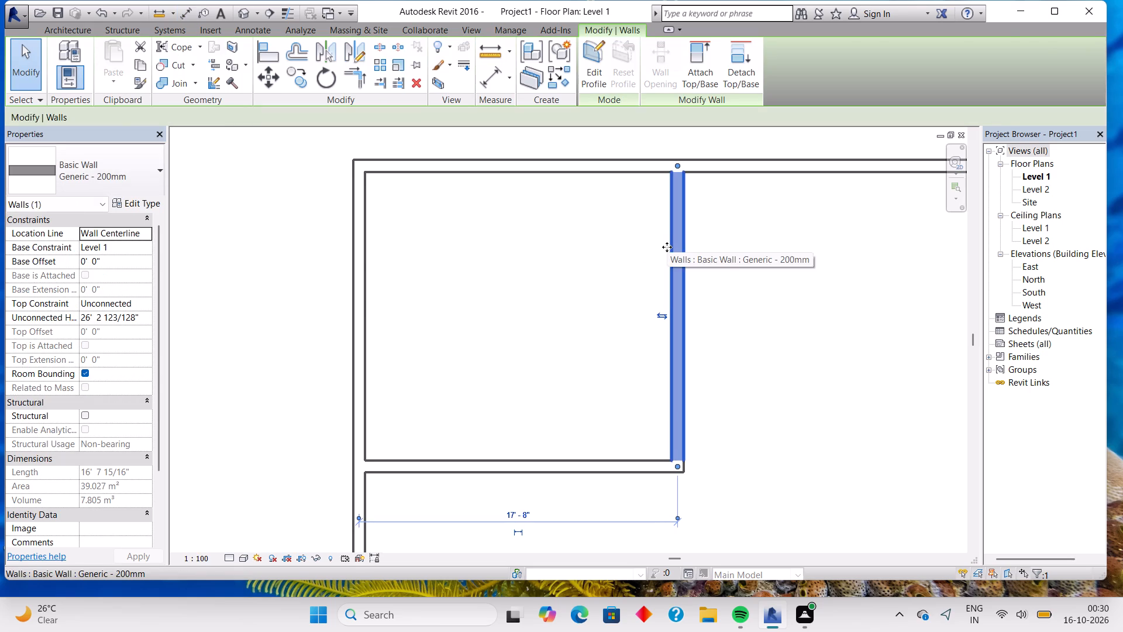
key("Escape")
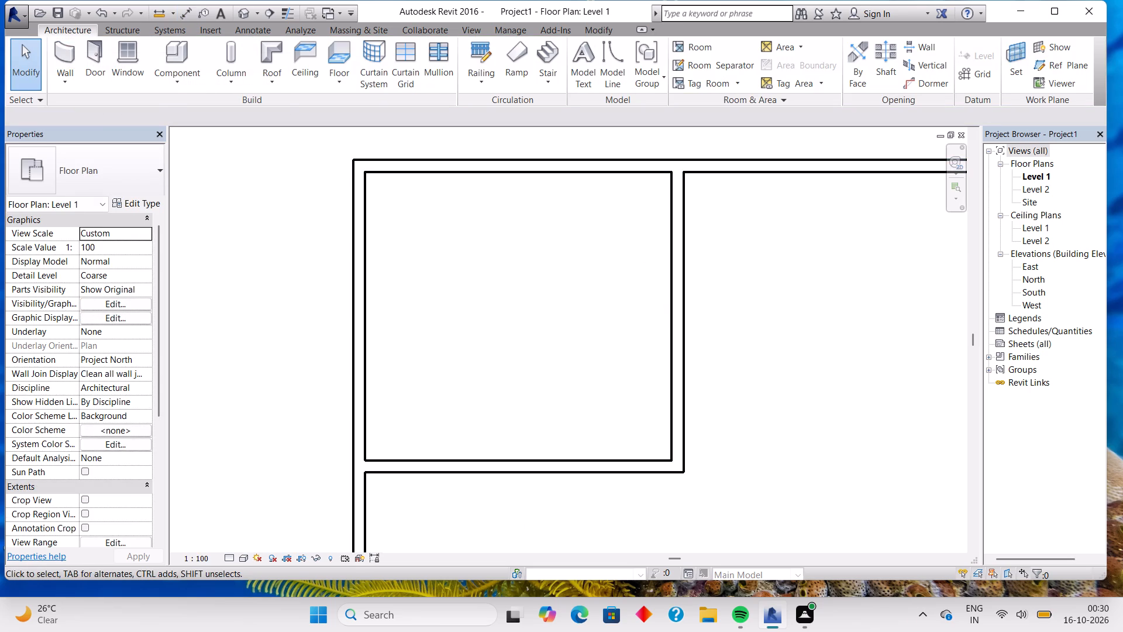
Recheck the northwest room's inside width with an aligned measurement between the west and east inner wall faces.
left_click(66, 46)
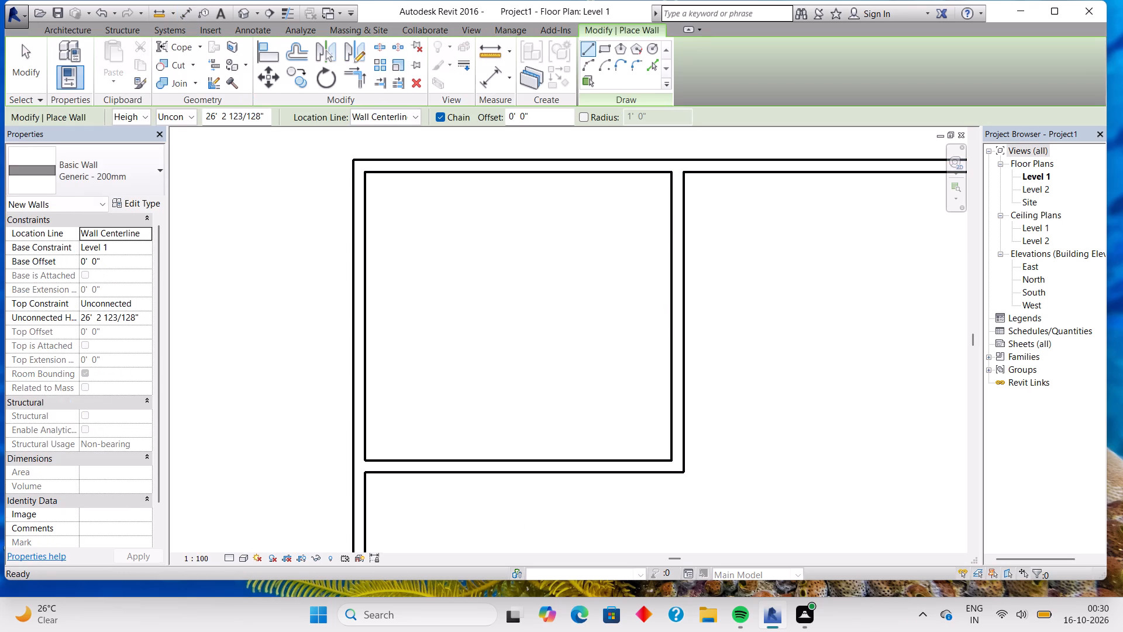
left_click(495, 85)
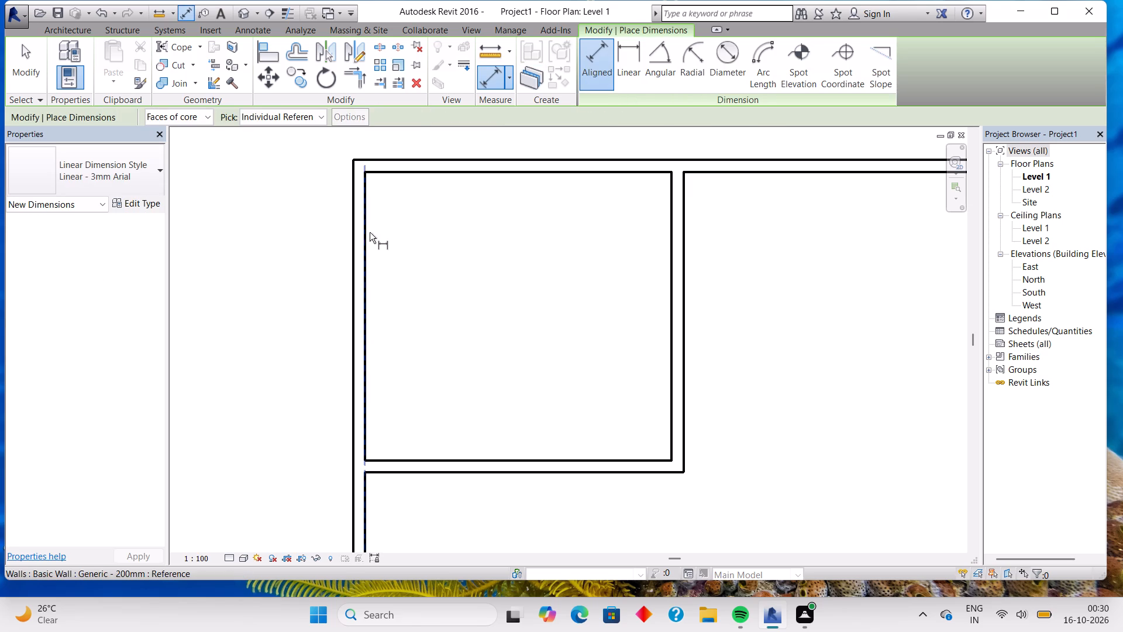
scroll(363, 229, "up", 4)
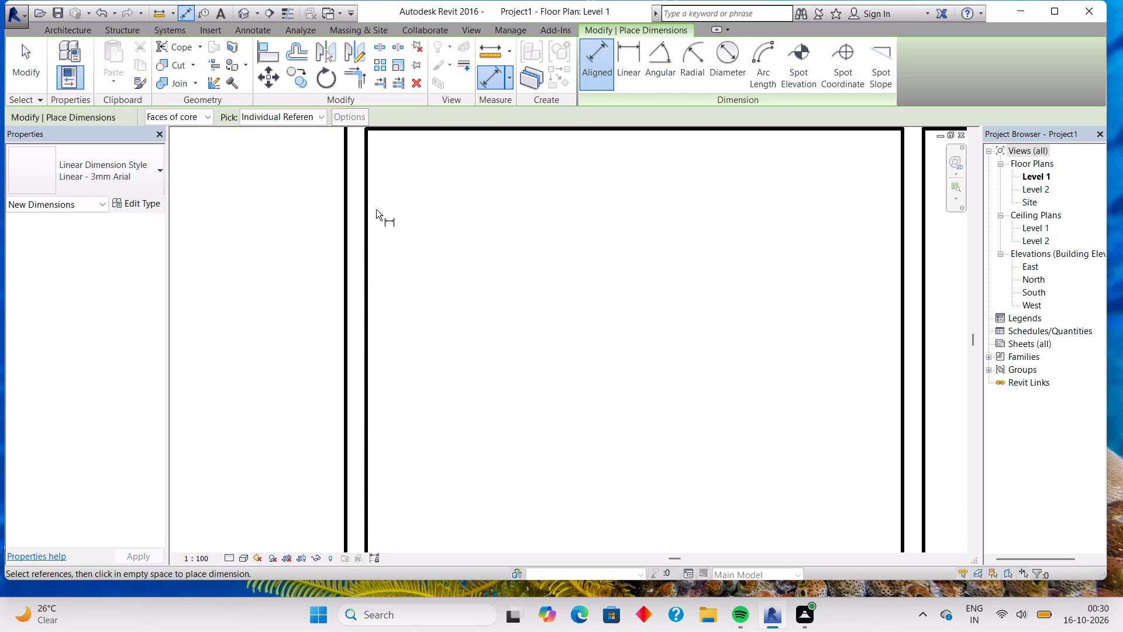
left_click(364, 173)
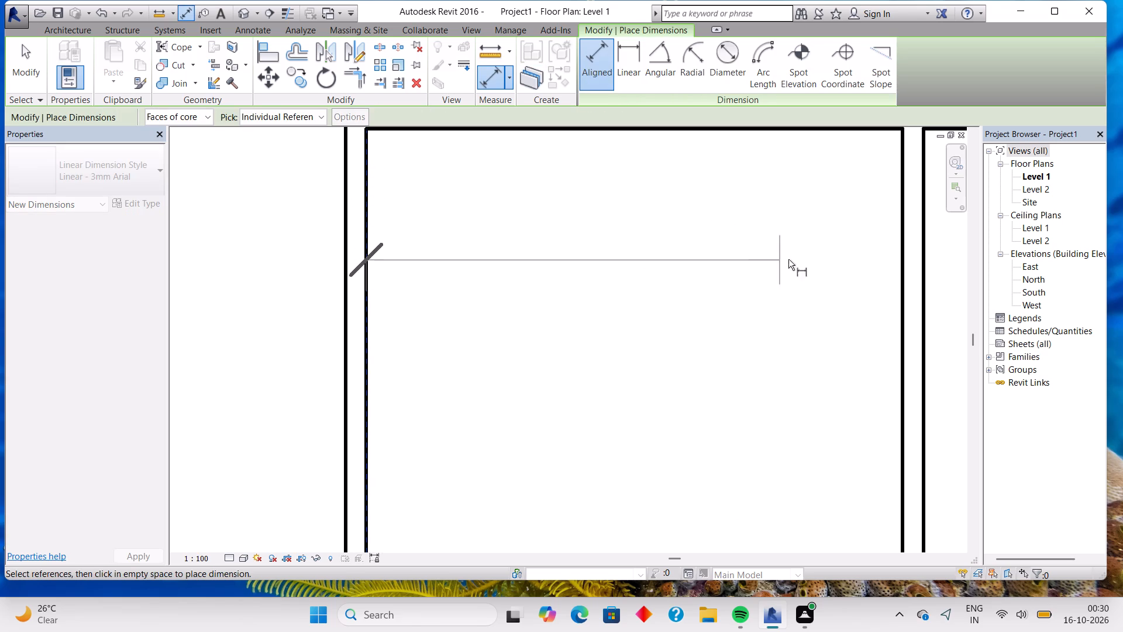
left_click(901, 228)
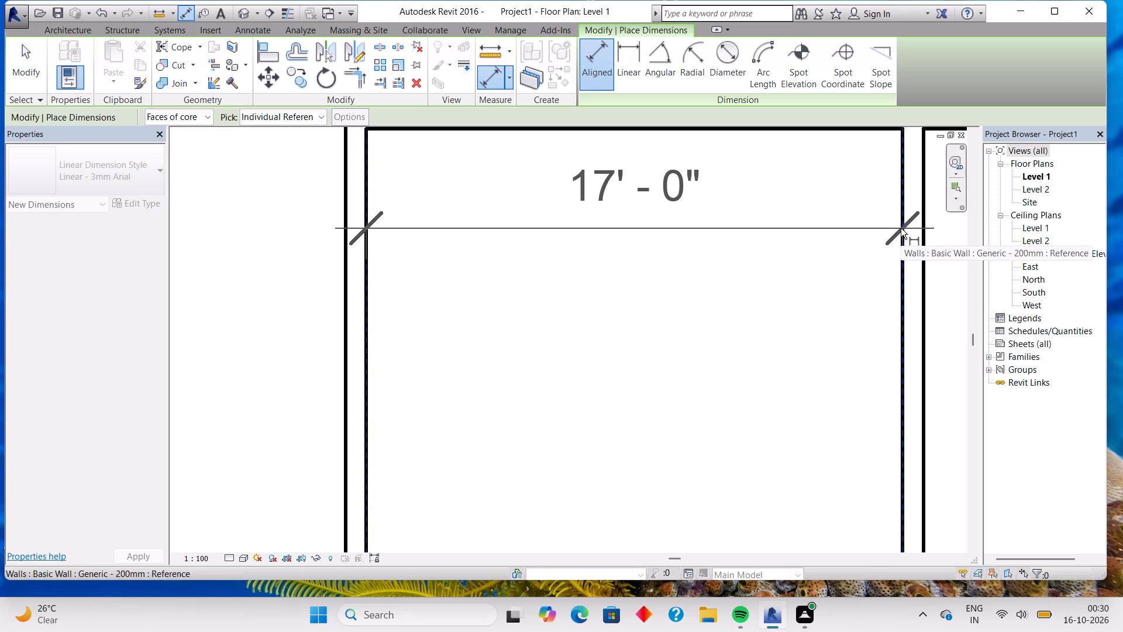
key("Escape")
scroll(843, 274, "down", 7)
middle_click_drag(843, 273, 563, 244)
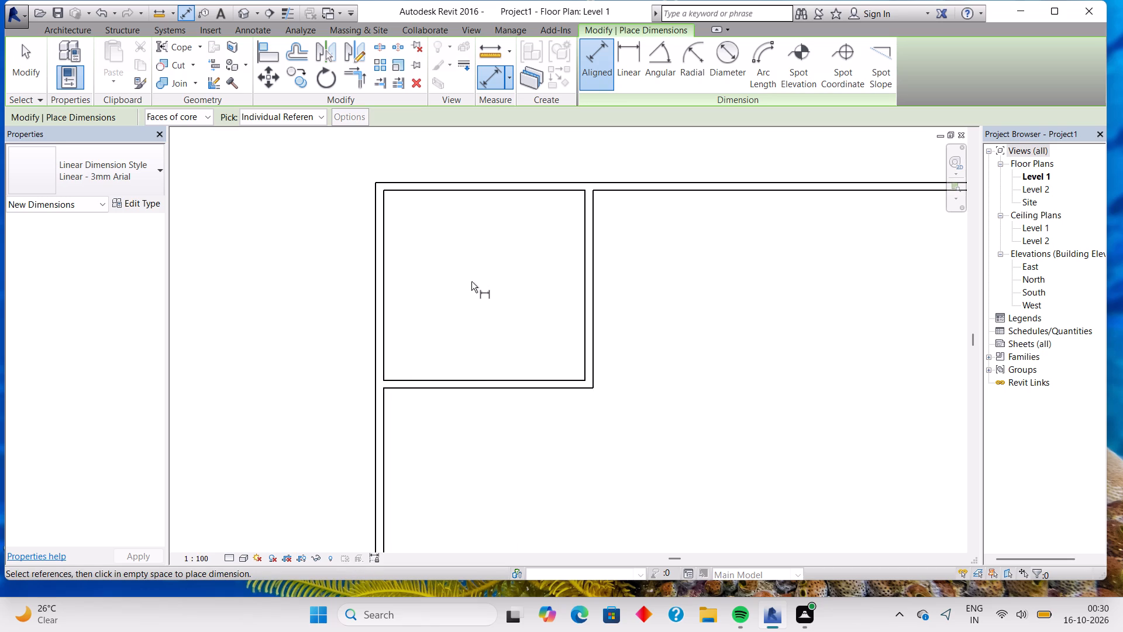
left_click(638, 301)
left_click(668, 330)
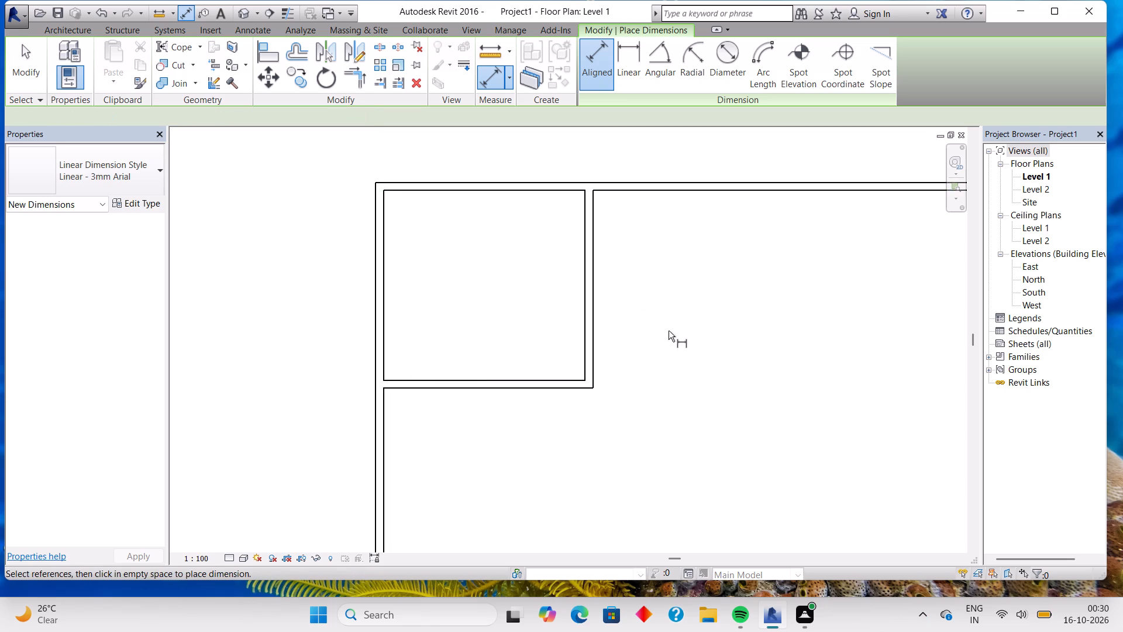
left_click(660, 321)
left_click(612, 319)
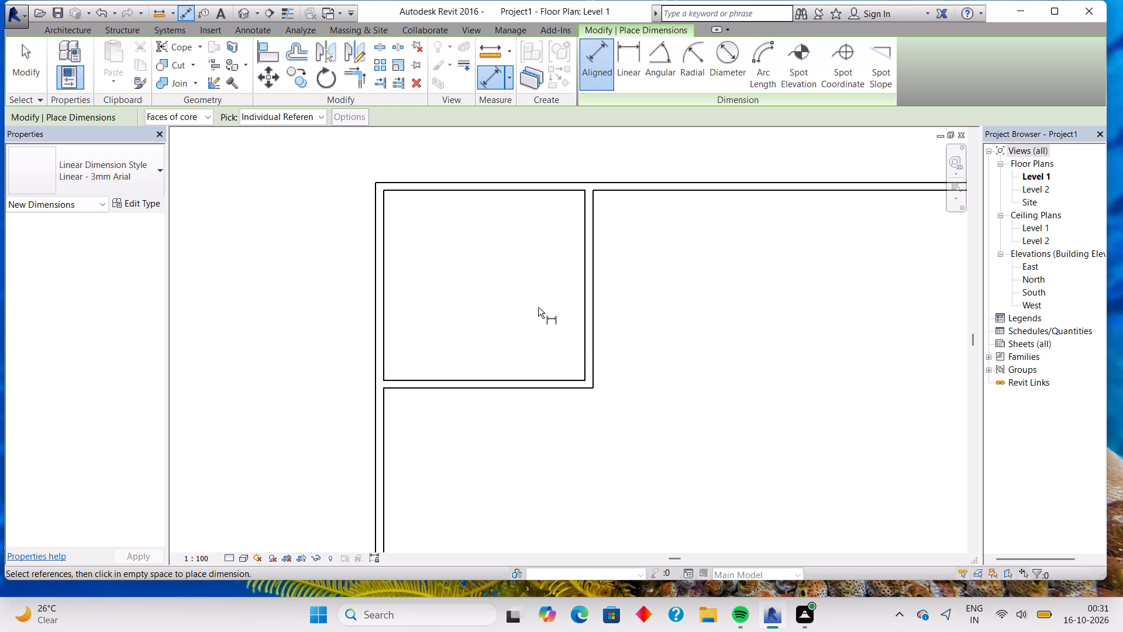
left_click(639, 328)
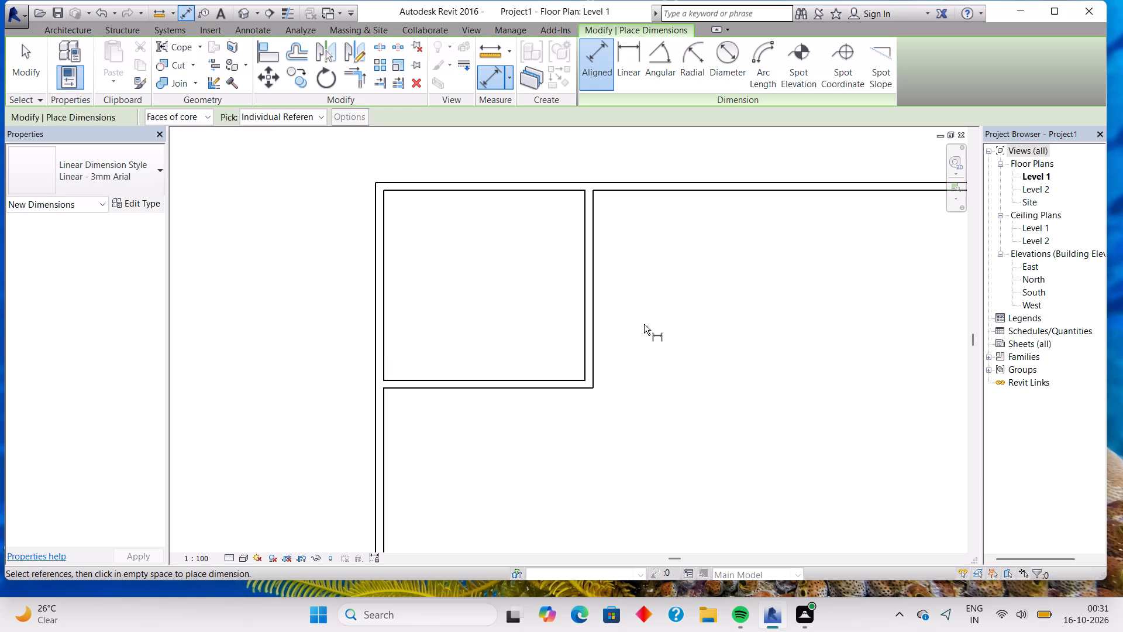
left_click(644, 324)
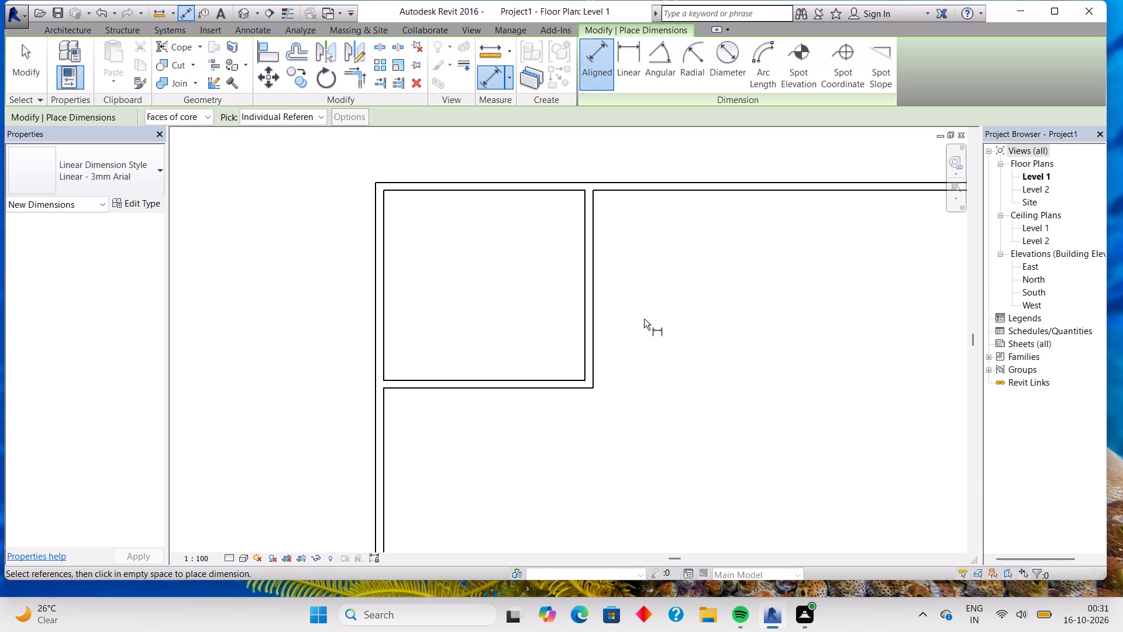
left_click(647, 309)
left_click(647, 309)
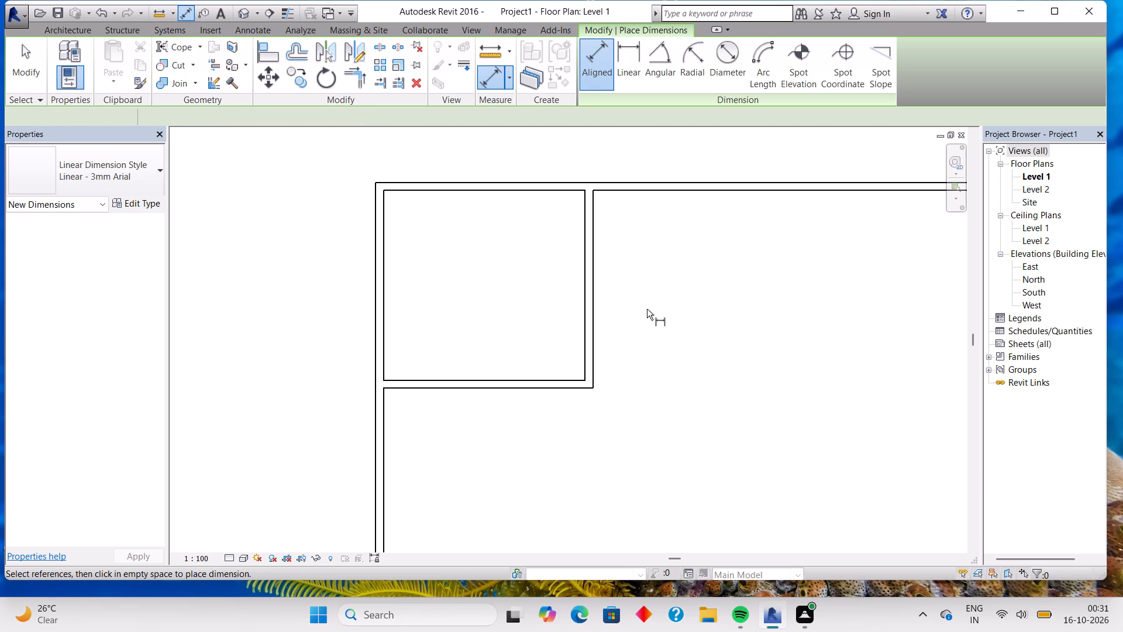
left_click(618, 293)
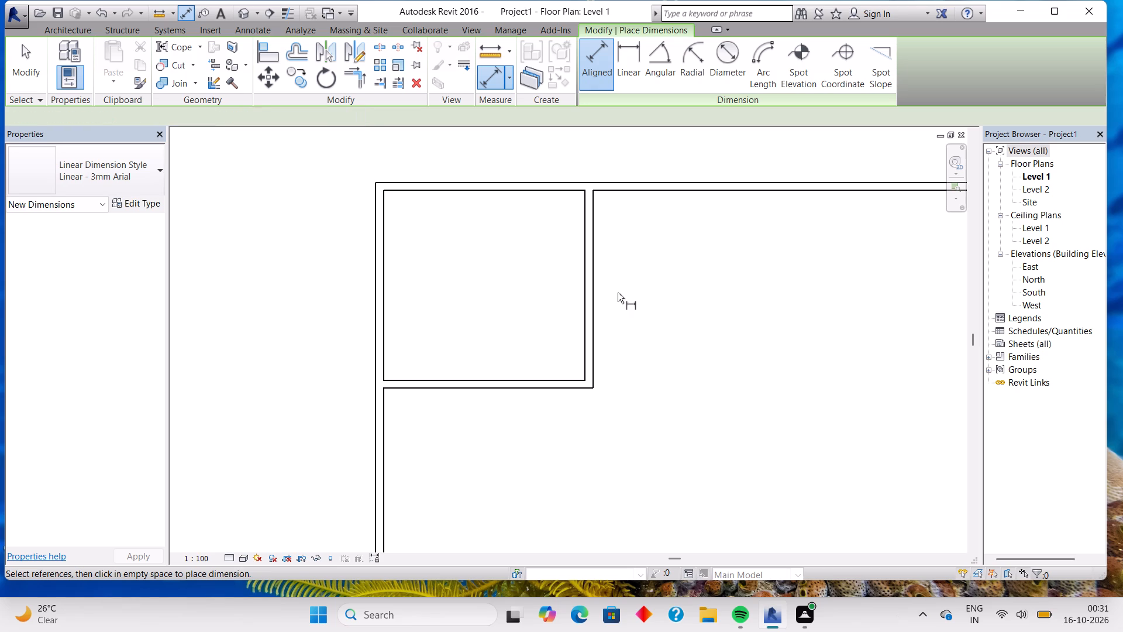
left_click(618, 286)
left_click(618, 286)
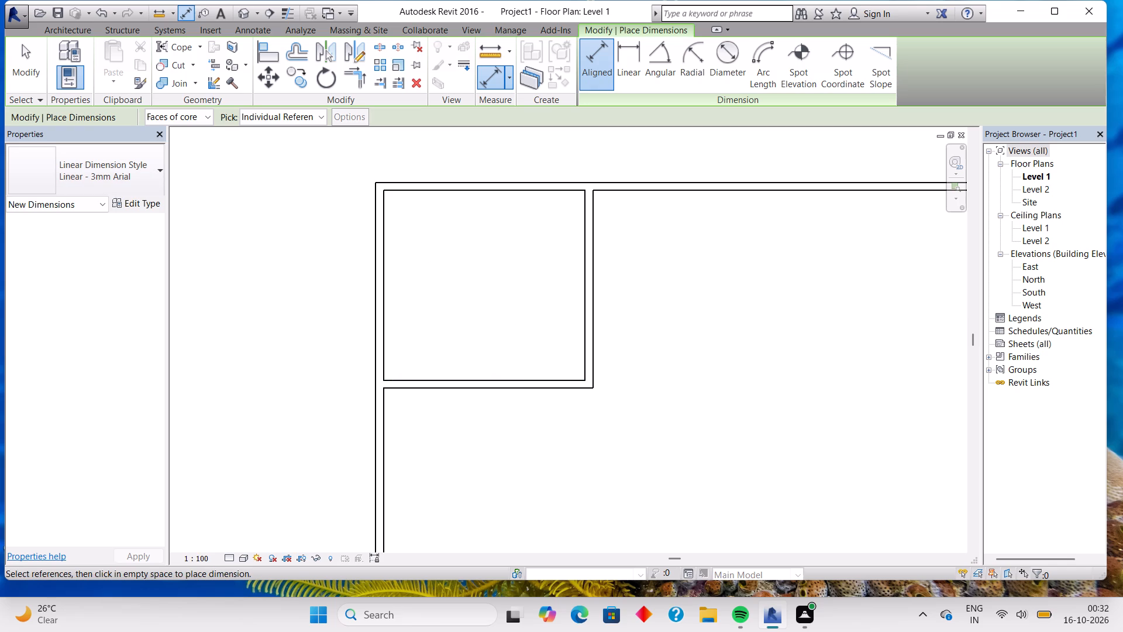
Place an M_Fixed 0610 x 0610mm window in the northwest room's north wall, 4' - 0" from the east wall's centerline.
left_click(80, 33)
left_click(123, 60)
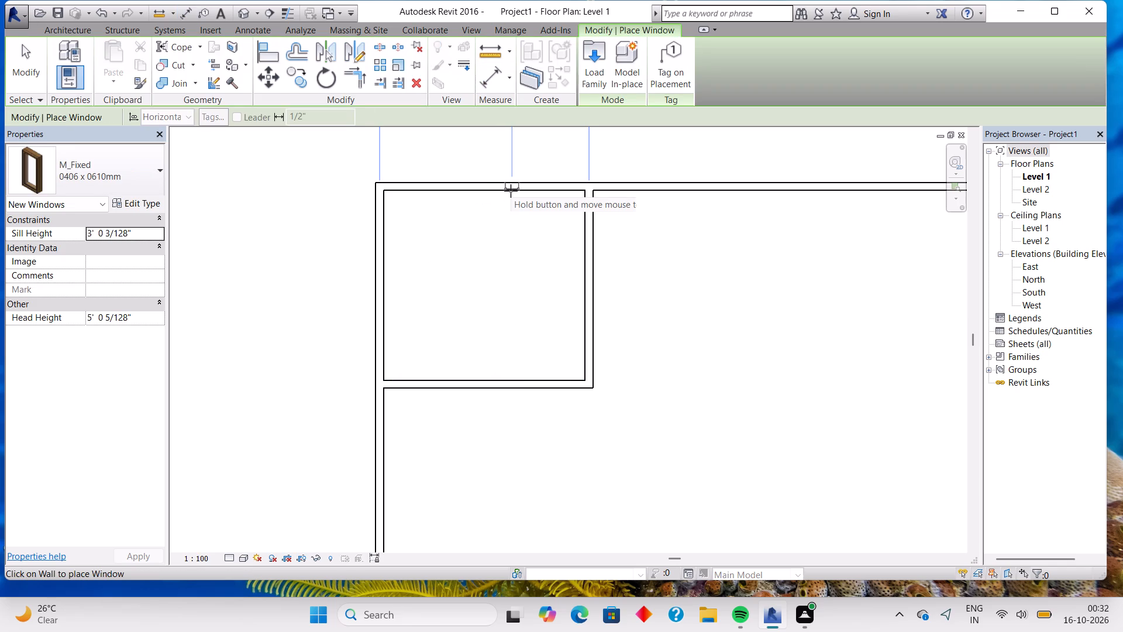
left_click(116, 171)
double_click(136, 159)
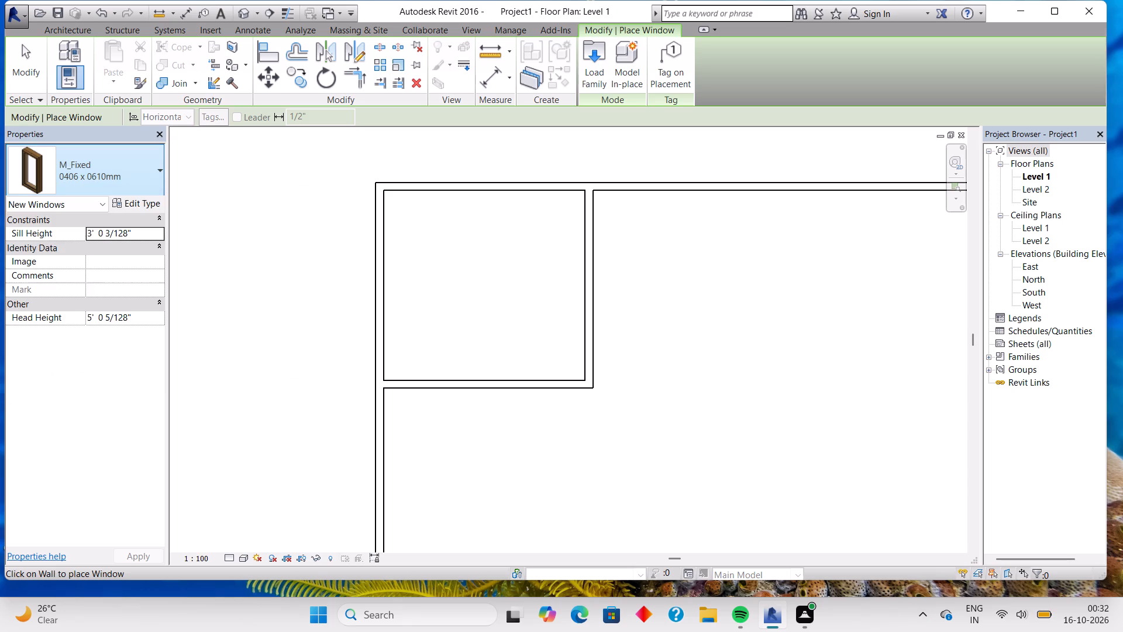
left_click(136, 161)
left_click(96, 308)
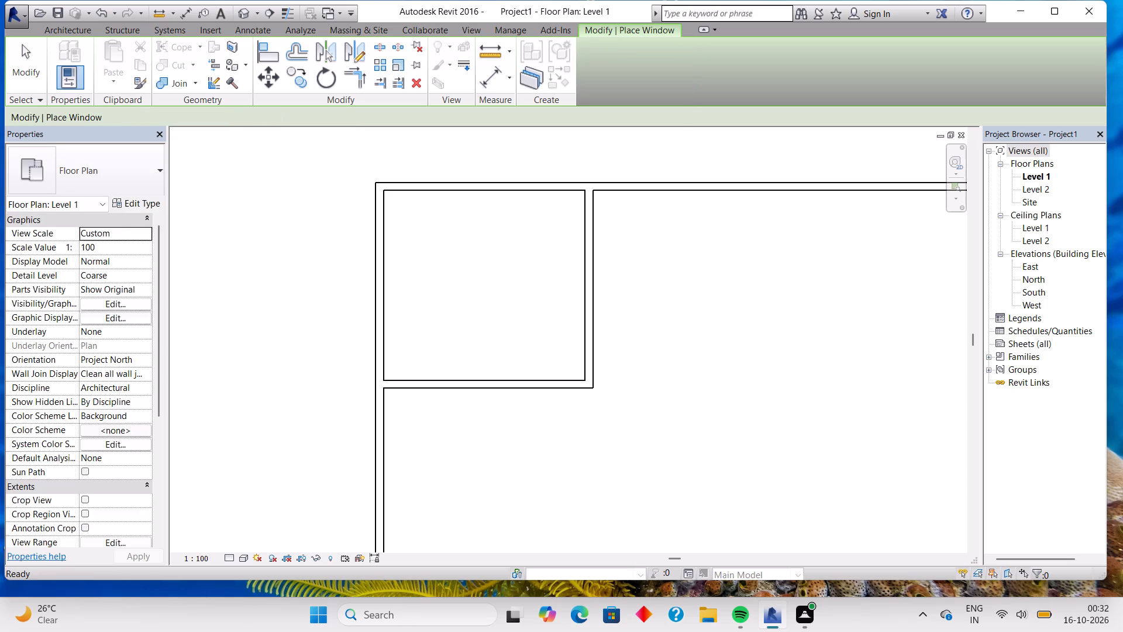
left_click(539, 189)
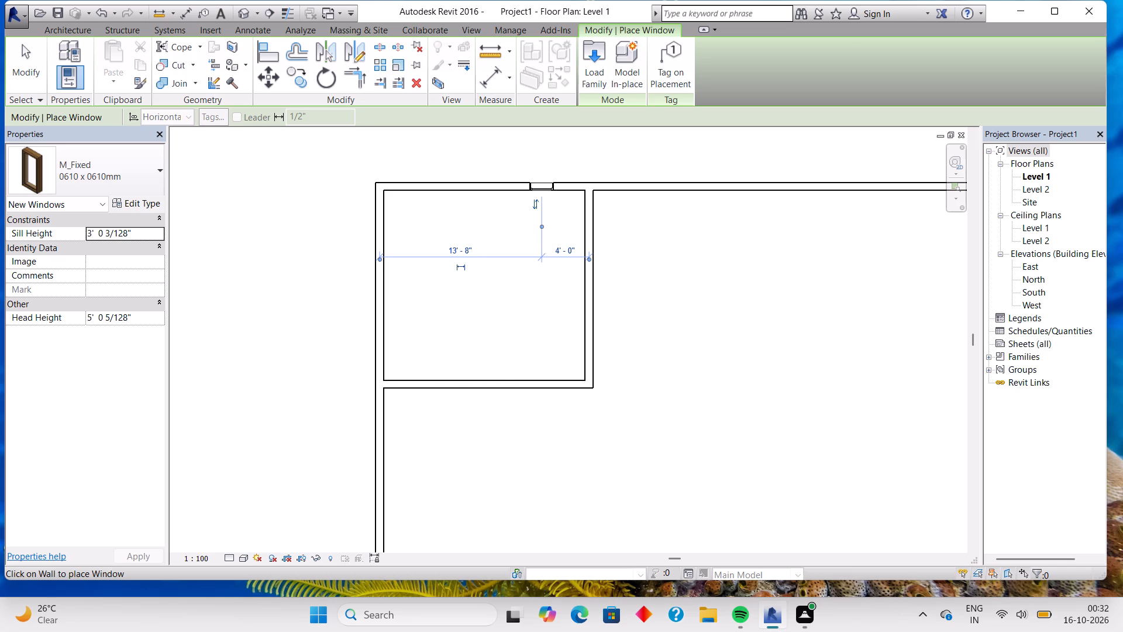
Start placing a component and browse the family files on drive C to the US Metric library folder.
left_click(74, 28)
left_click(179, 53)
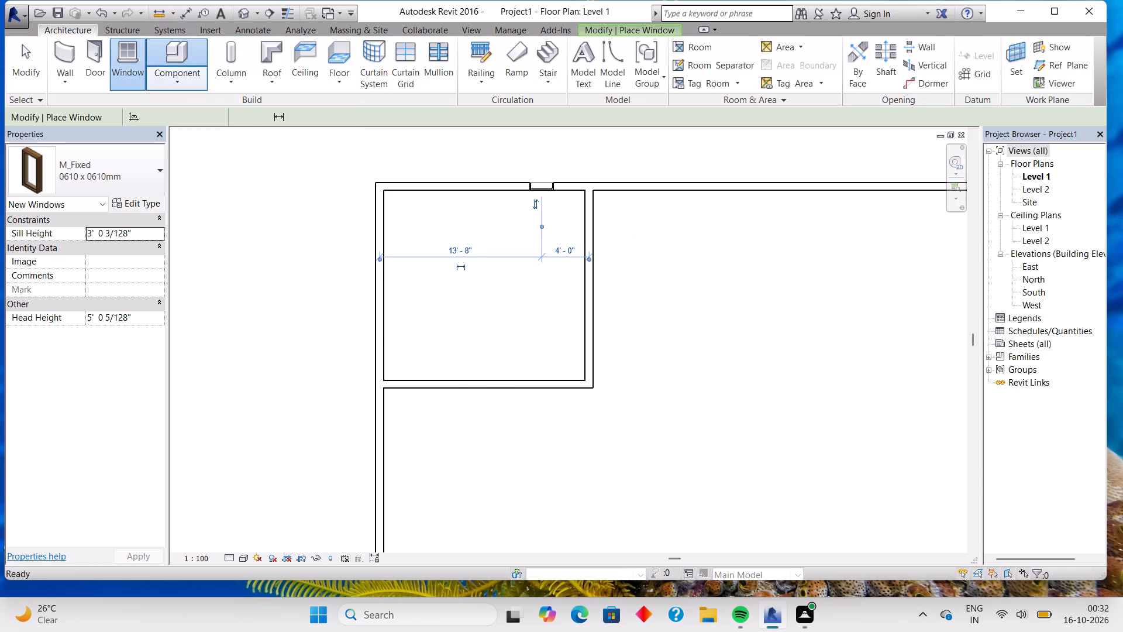
left_click(587, 73)
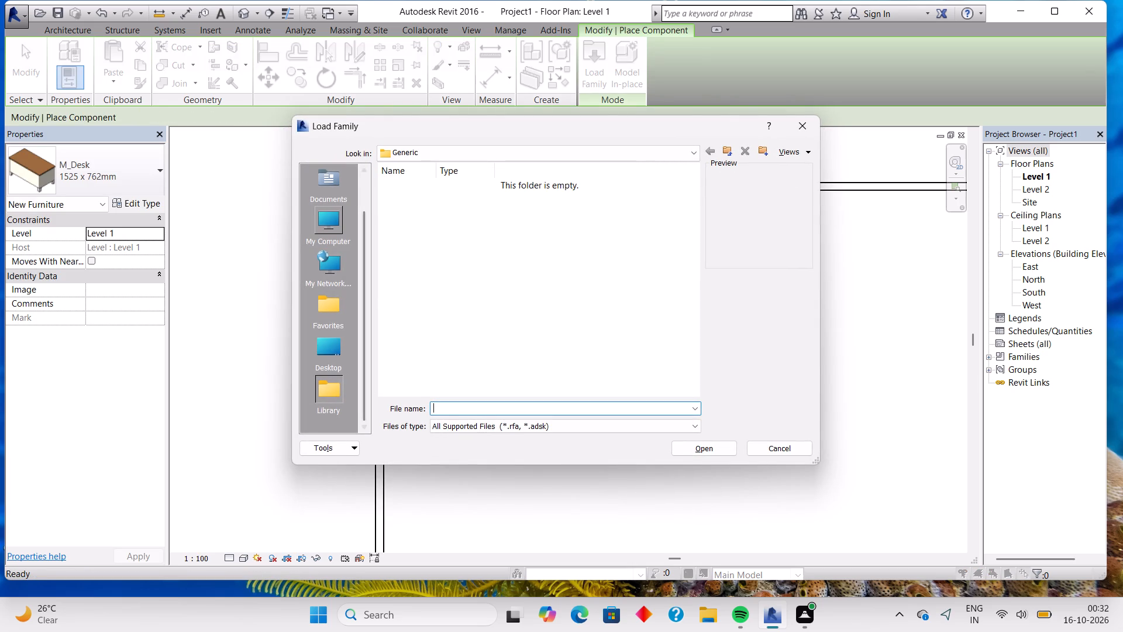
double_click(327, 224)
double_click(392, 220)
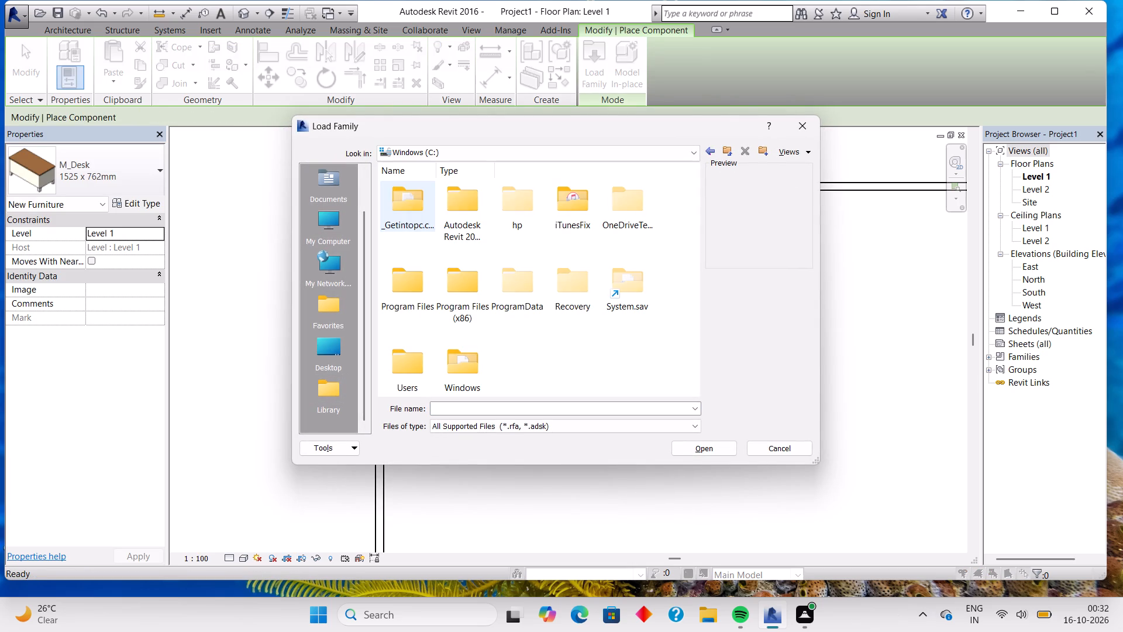
double_click(454, 229)
double_click(473, 224)
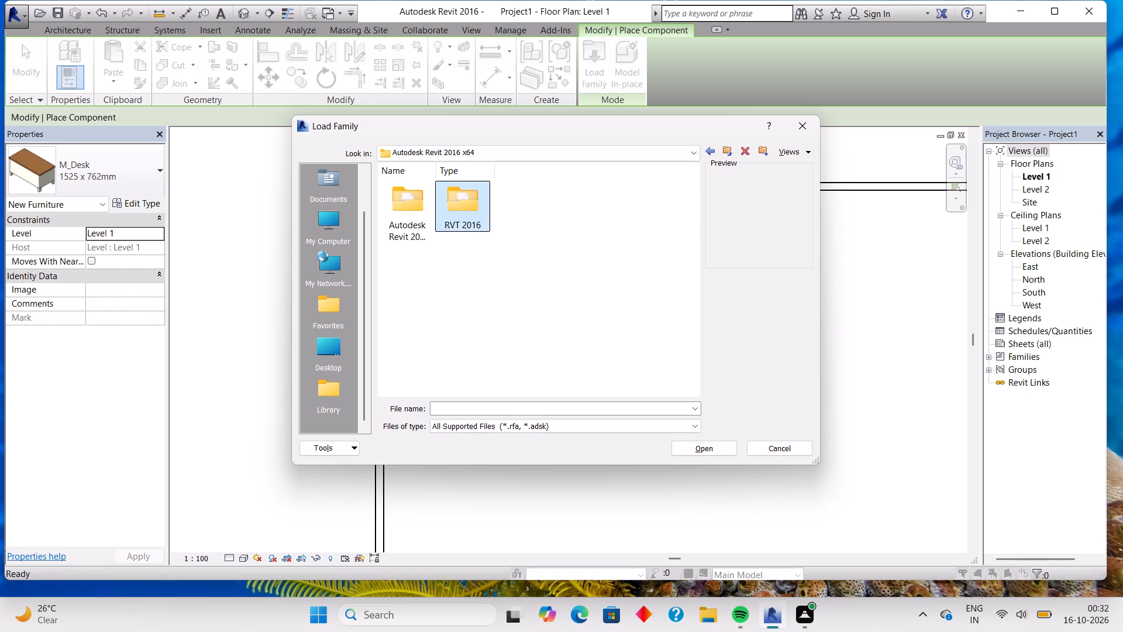
double_click(470, 225)
left_click(499, 266)
double_click(475, 206)
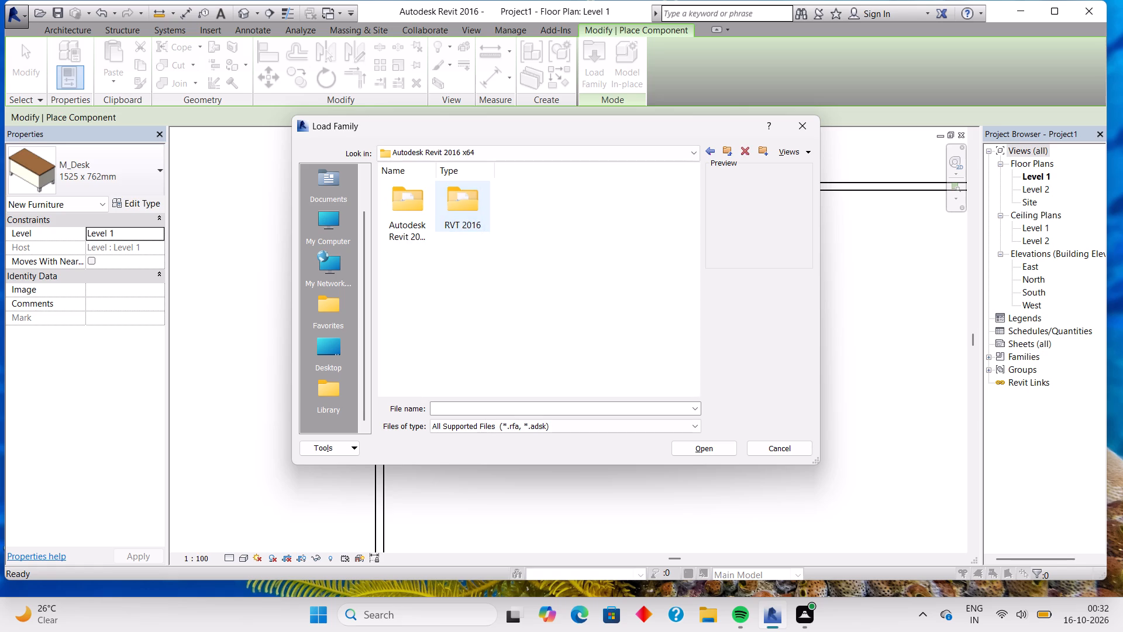
double_click(585, 227)
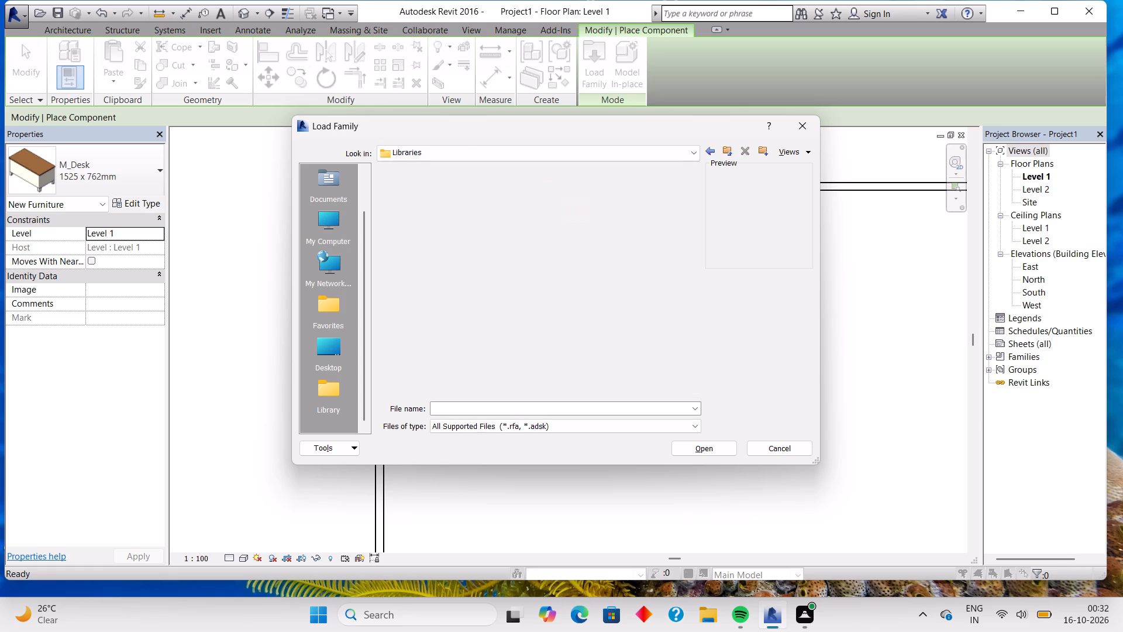
double_click(477, 195)
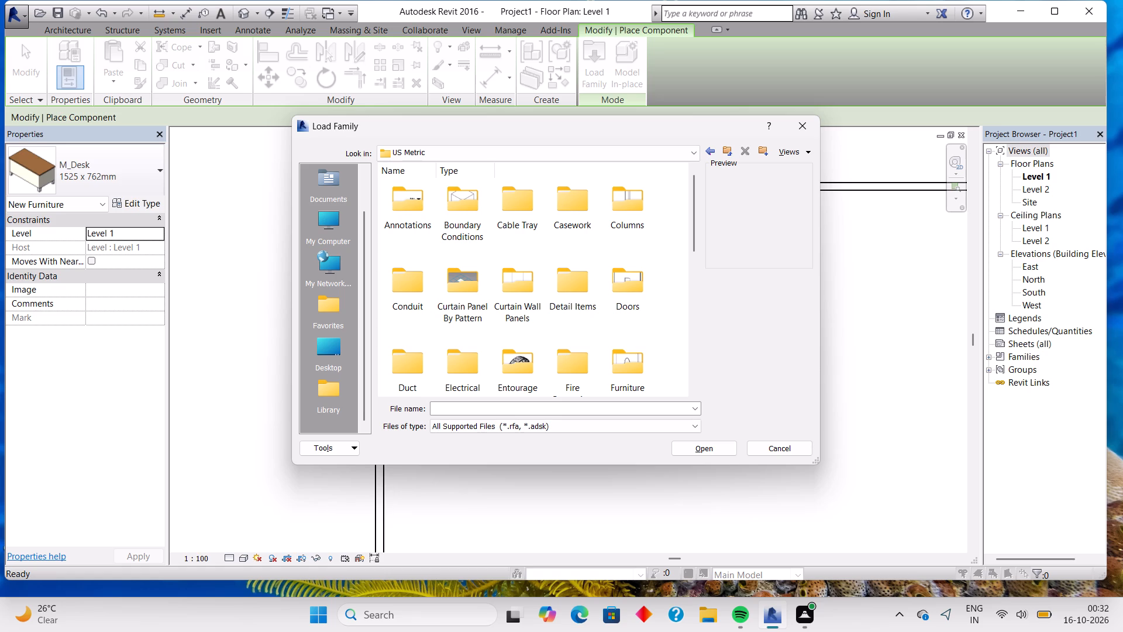
Load the M_Bed-Box family from the Beds folder of the US Metric furniture library.
double_click(608, 286)
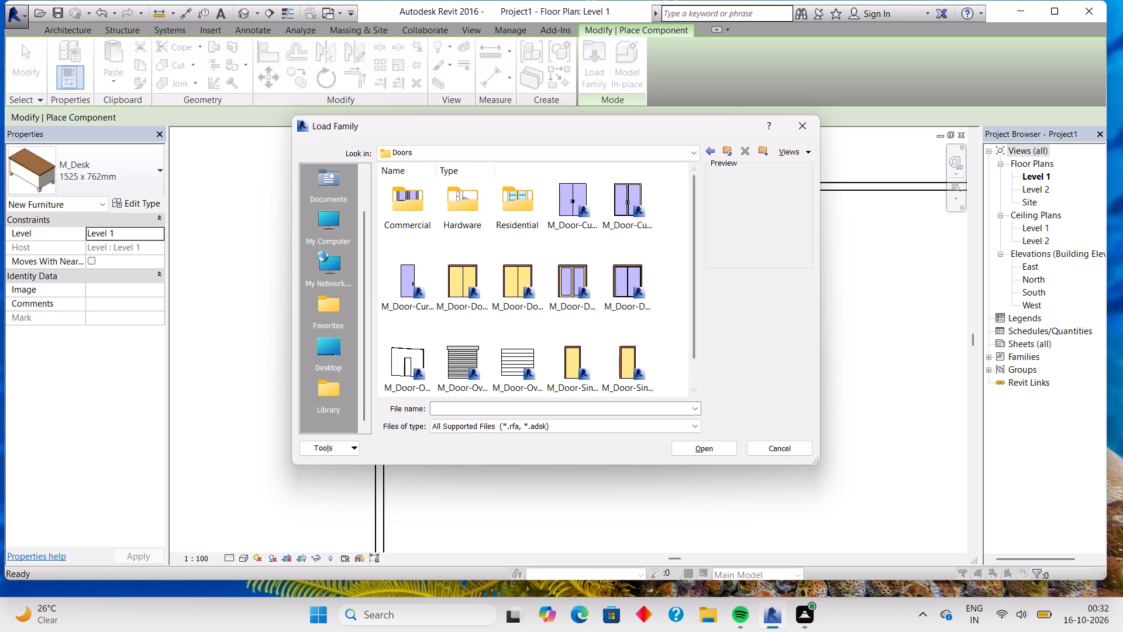
left_click(708, 156)
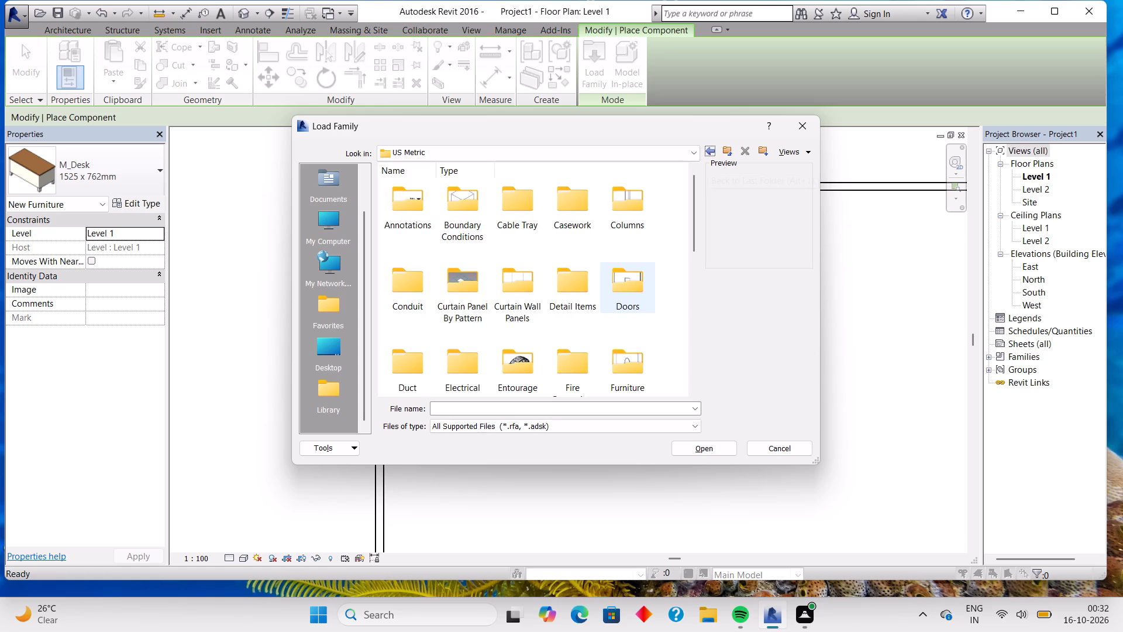
scroll(561, 325, "down", 1)
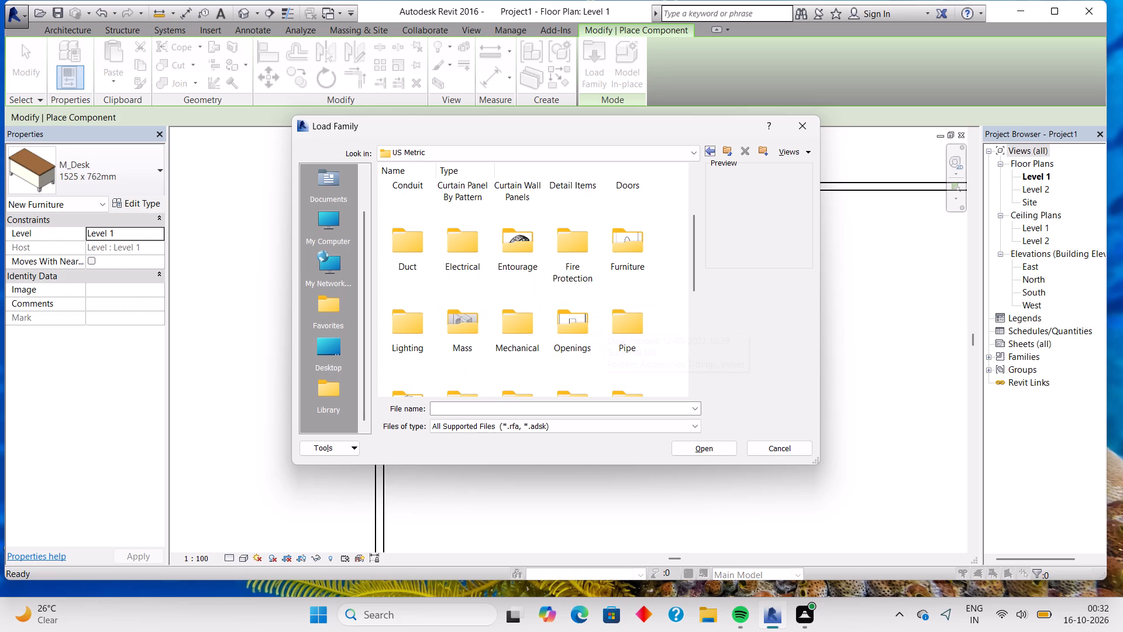
left_click(611, 243)
double_click(623, 256)
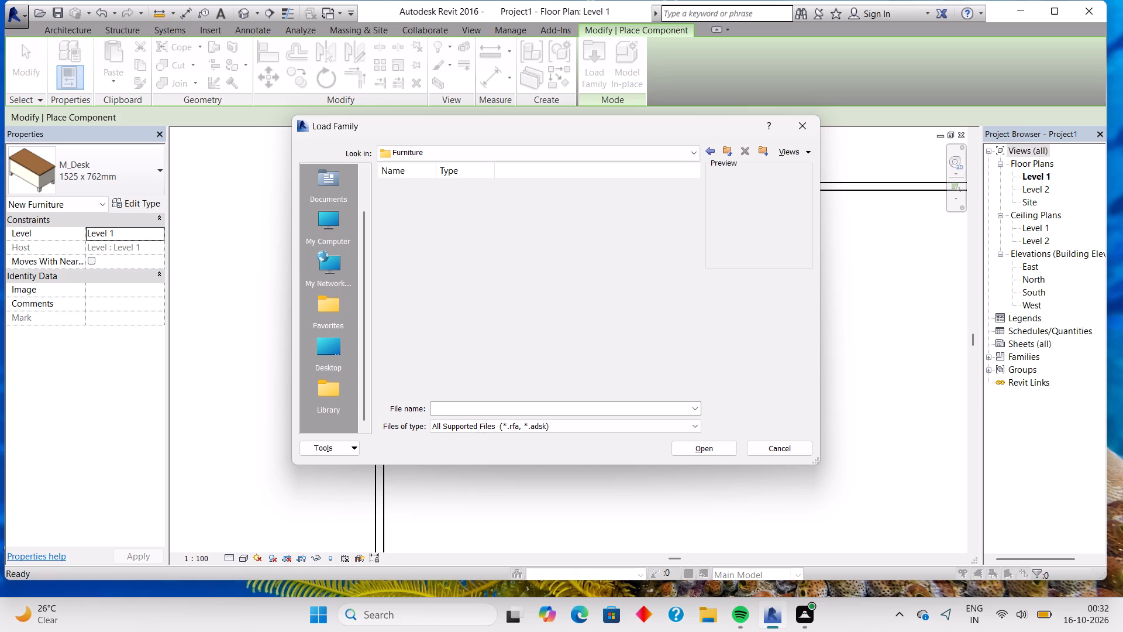
double_click(415, 211)
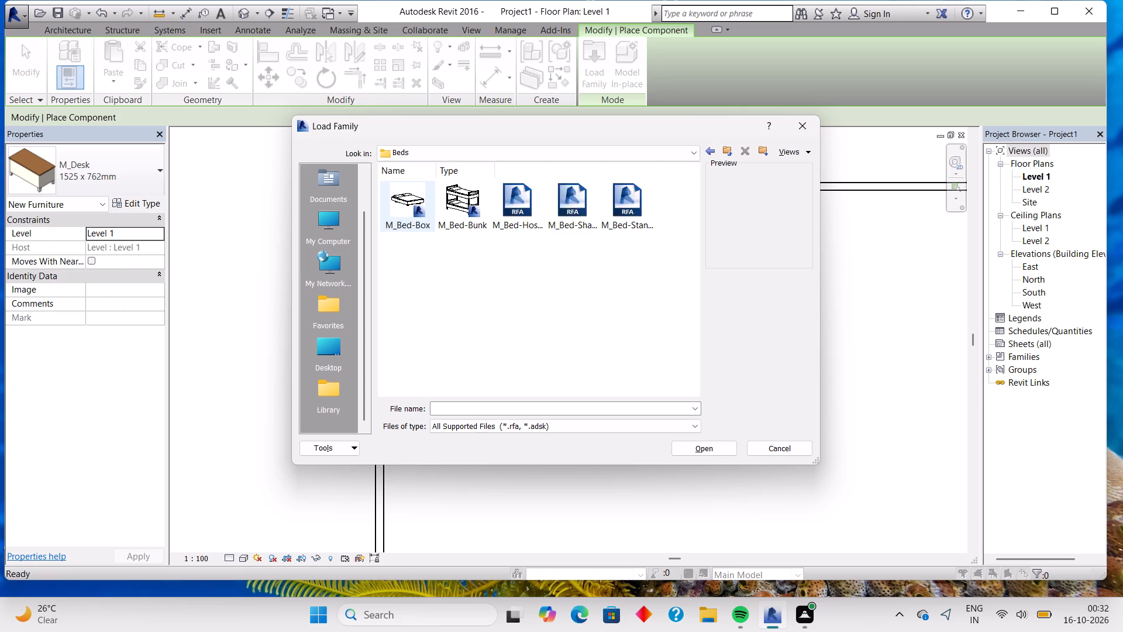
double_click(415, 221)
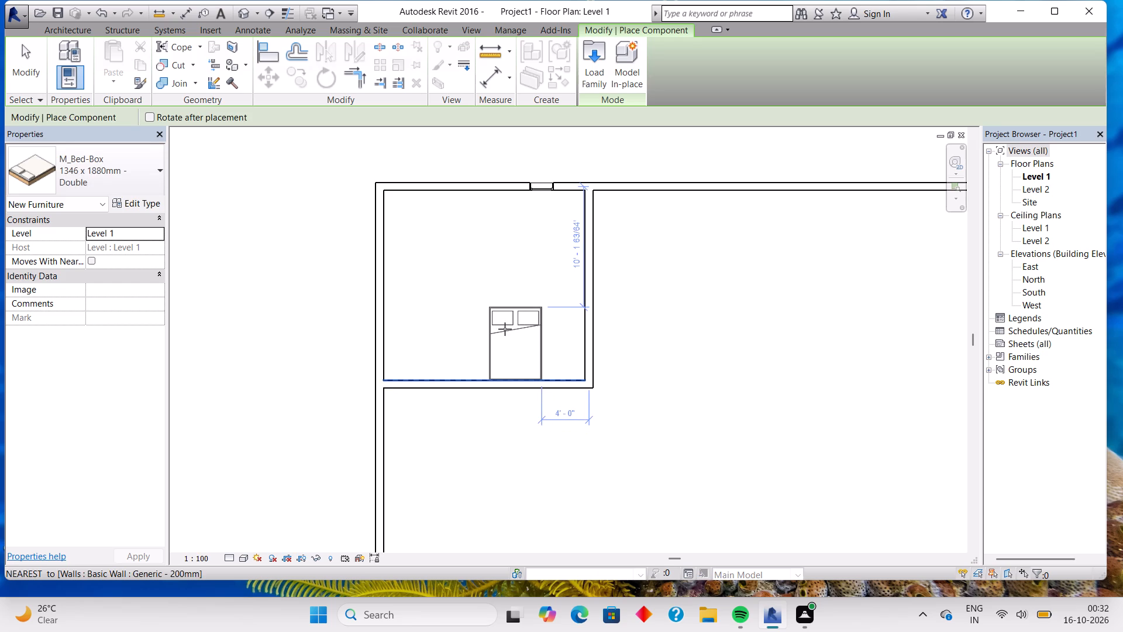
Place the 1346 x 1880mm double bed, headboard against the northwest room's south wall, 7' - 0" from the west wall's centerline.
key("space")
key("space")
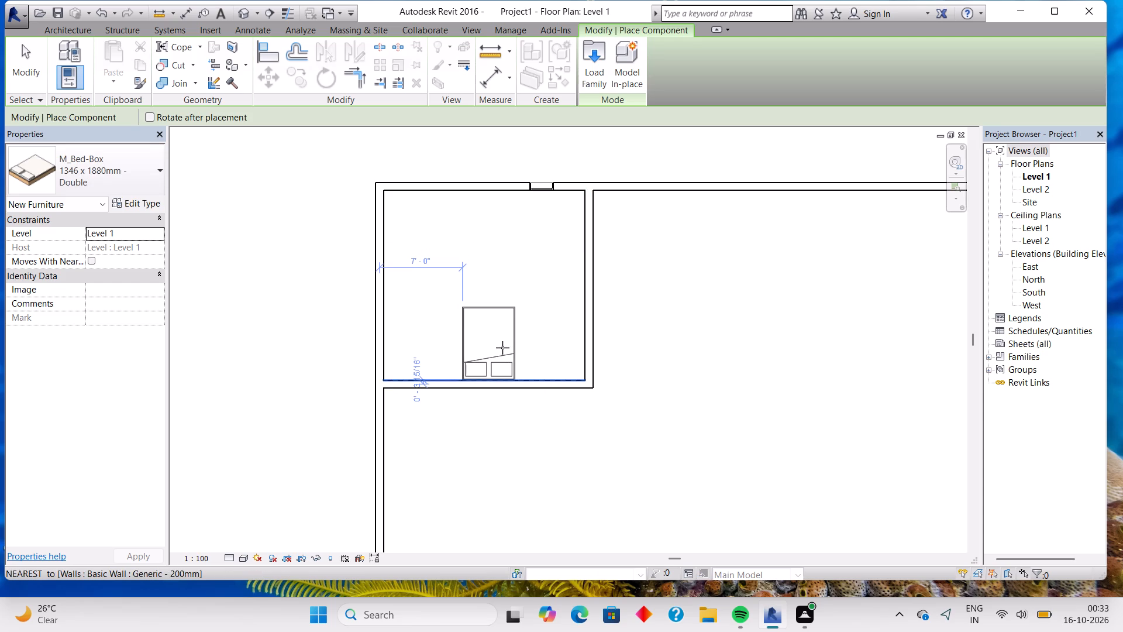
left_click(502, 346)
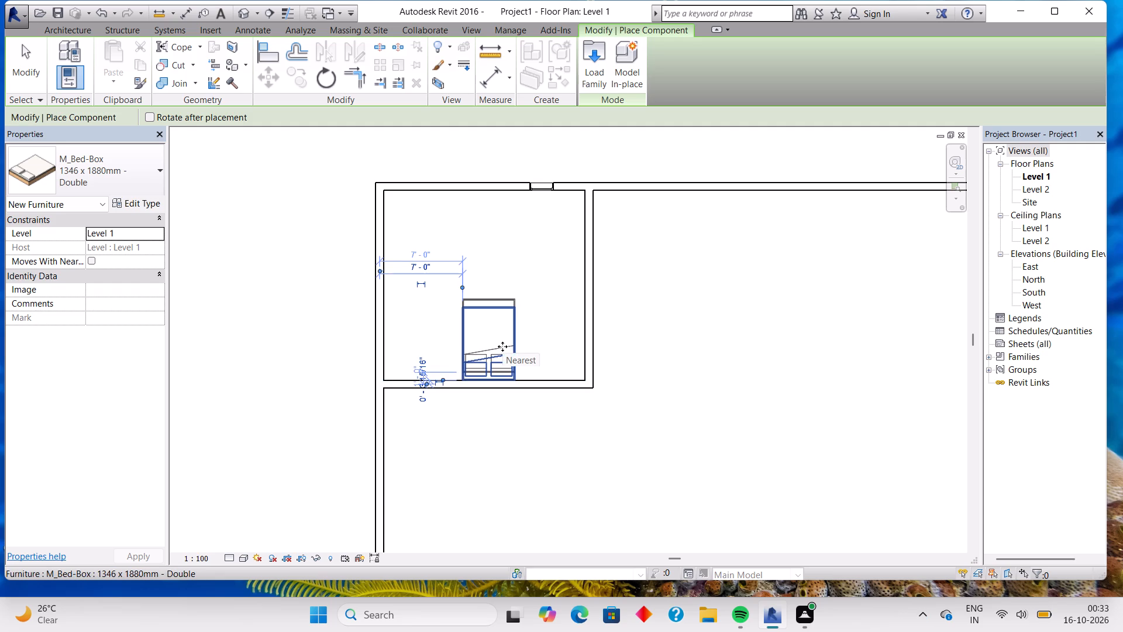
key("Escape")
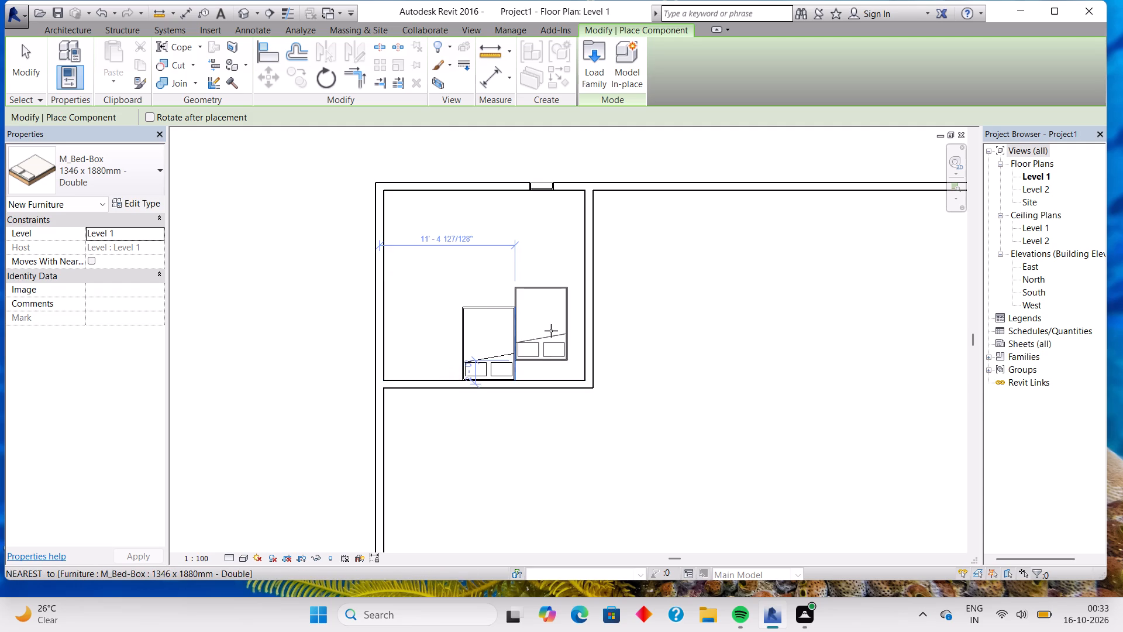
key("Escape")
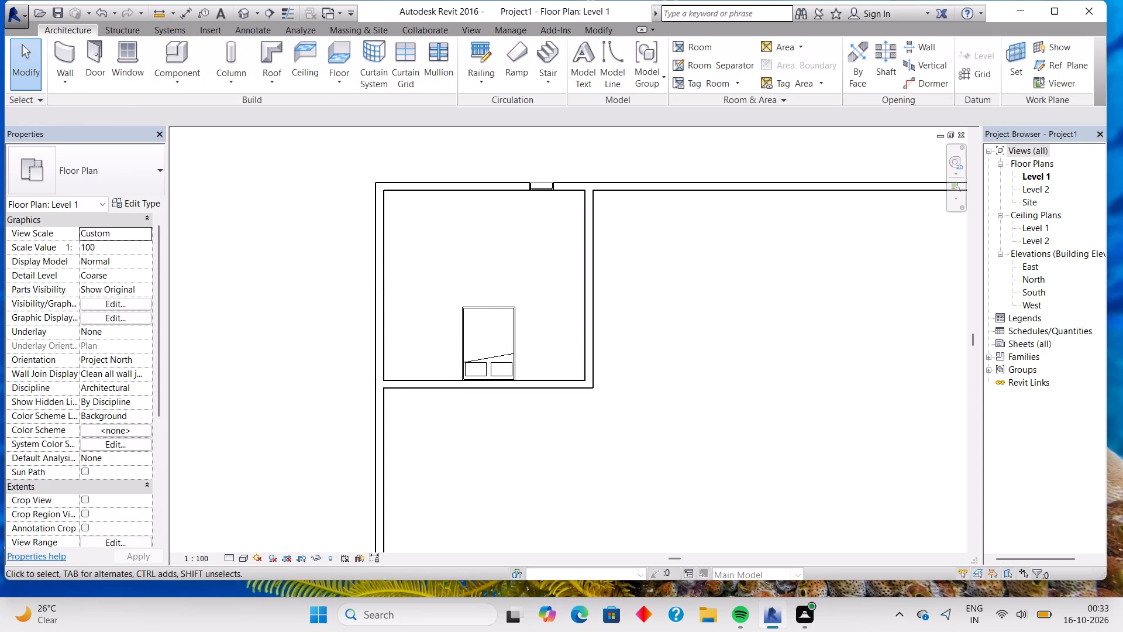
Place a tagged M_Single-Flush 0915 x 2134mm door near the east wall's south end, swinging into the northwest room and hinged on its south side.
left_click(96, 66)
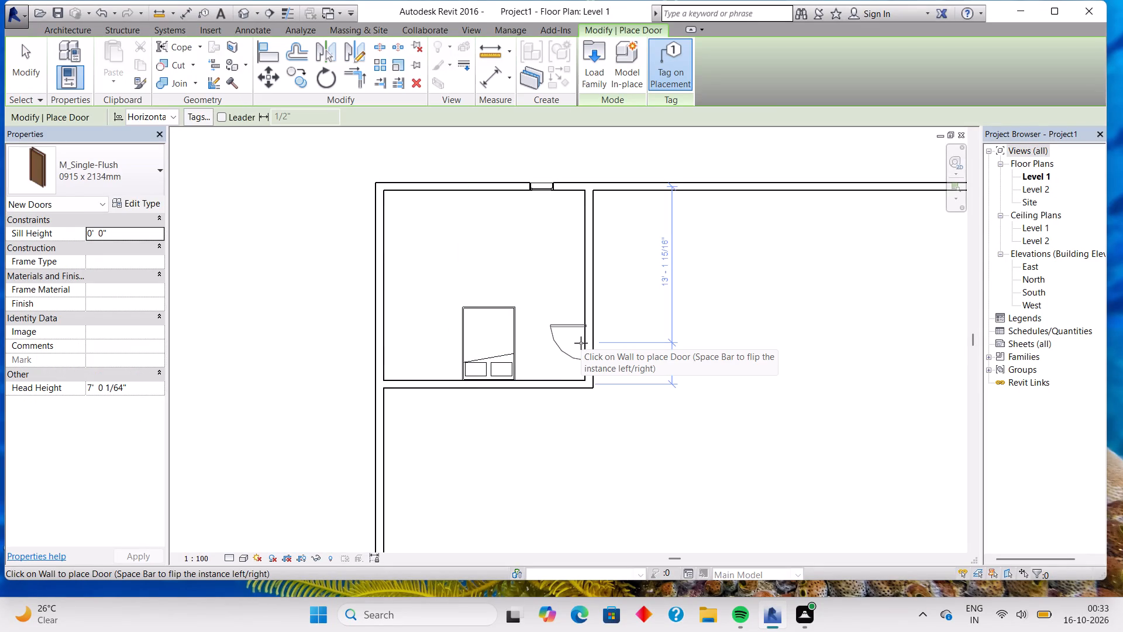
key("space")
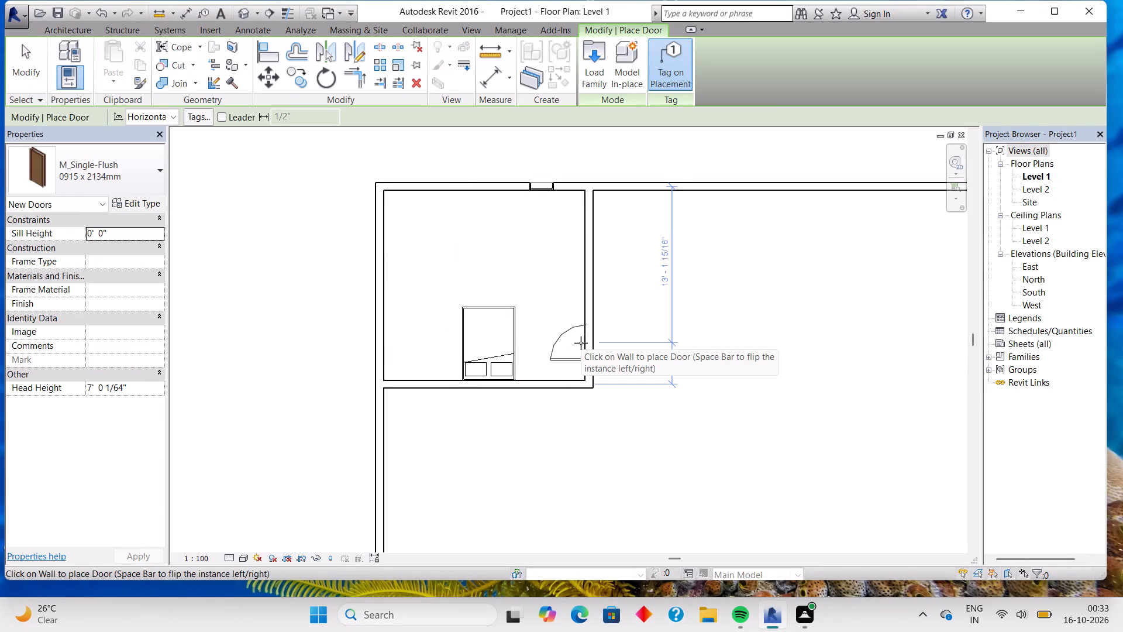
left_click(581, 343)
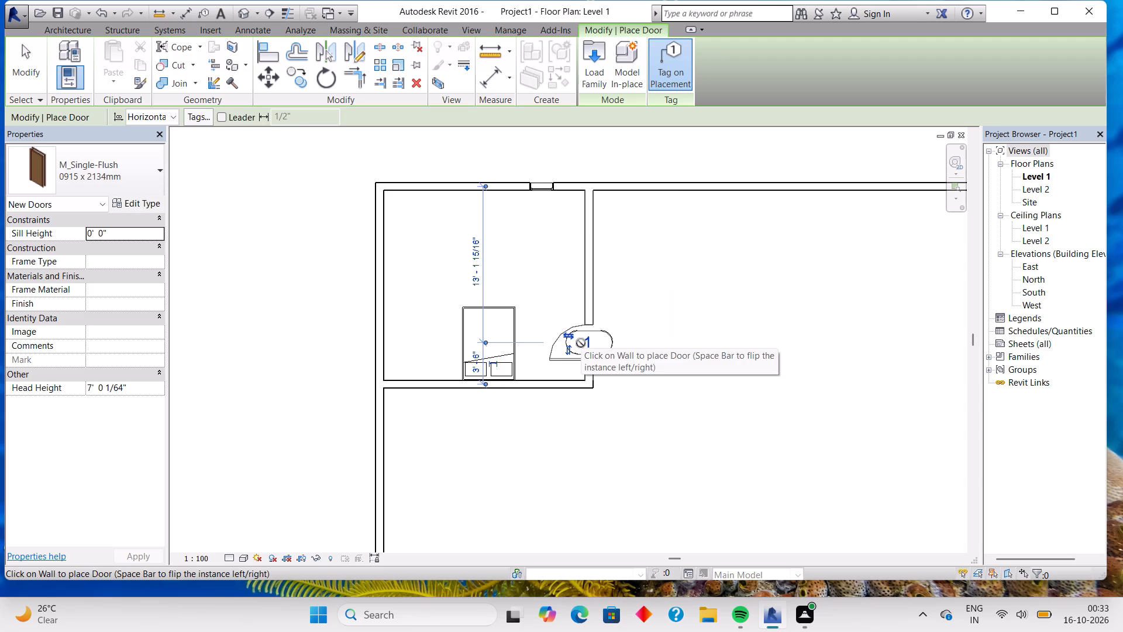
key("Escape")
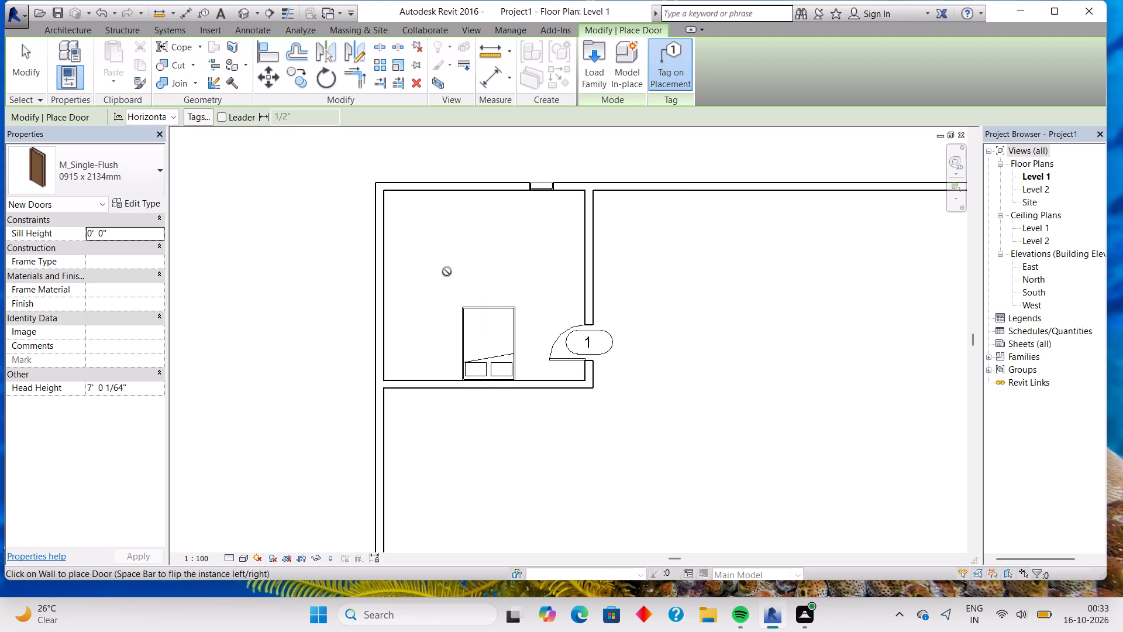
key("Escape")
Nudge the double bed slightly north and westward to 6' - 0" from the west wall's centerline.
left_click(504, 325)
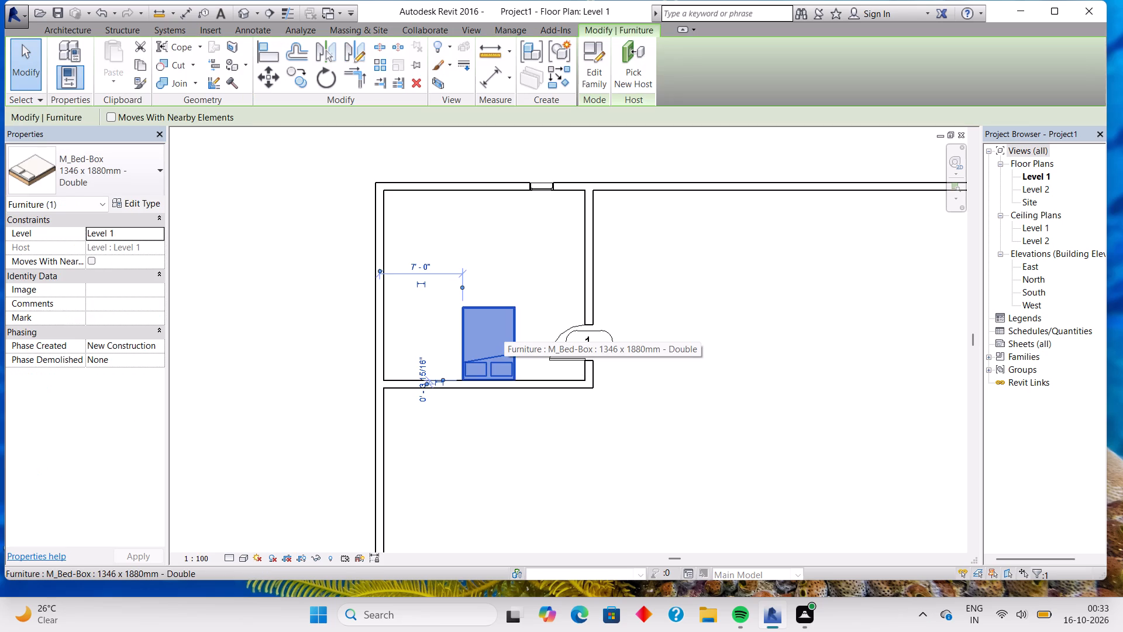
key("Up")
key("Left")
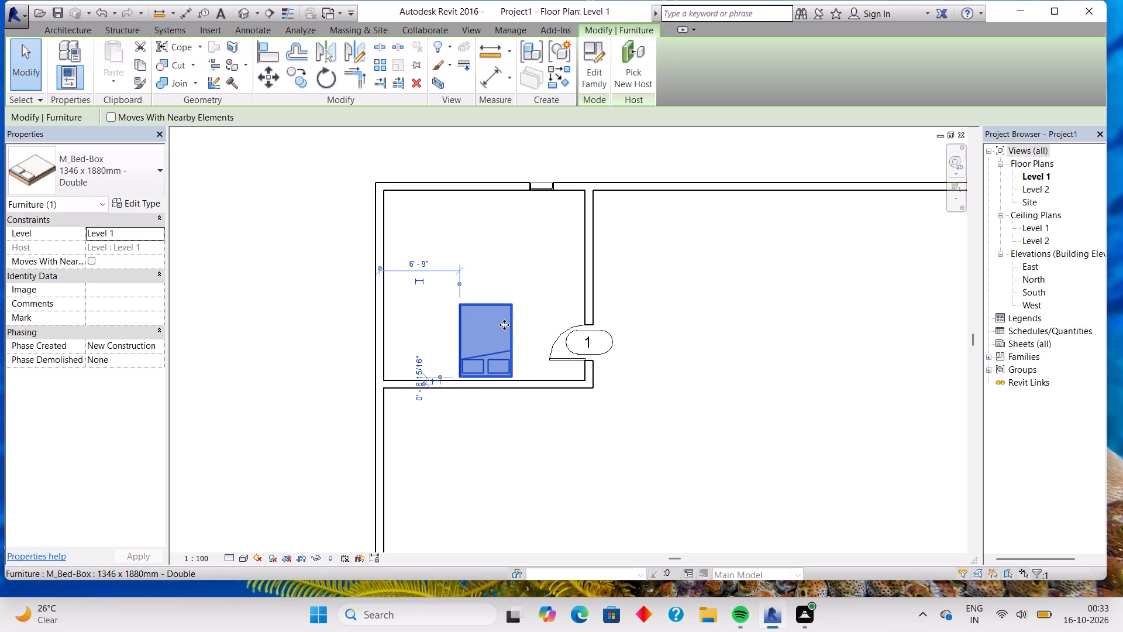
key("Left")
key("Left")
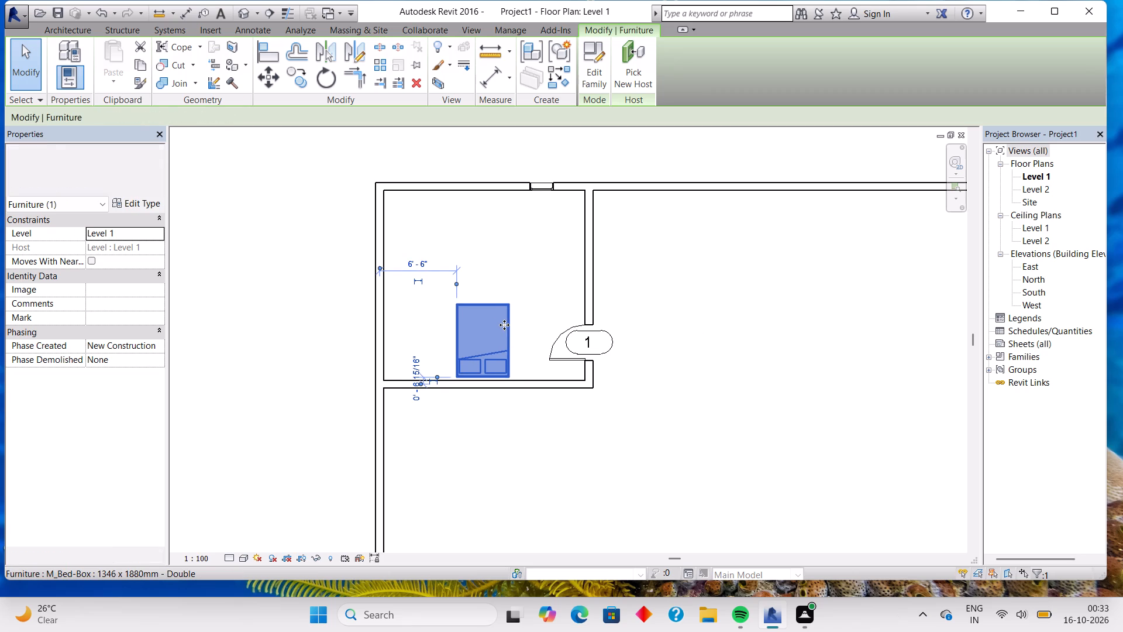
key("Left")
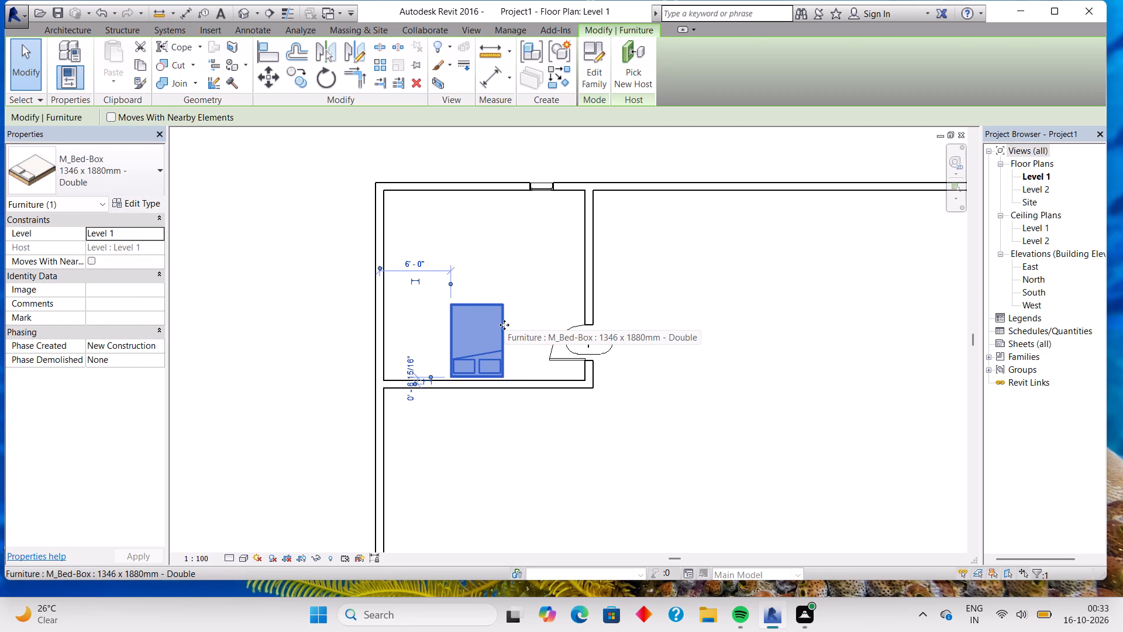
key("Escape")
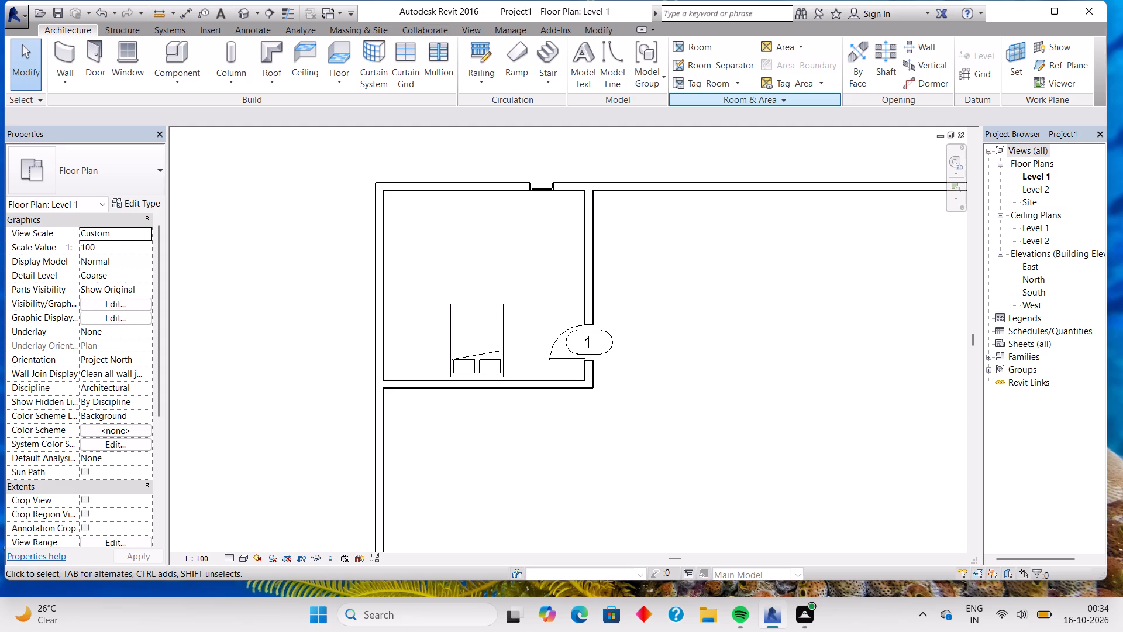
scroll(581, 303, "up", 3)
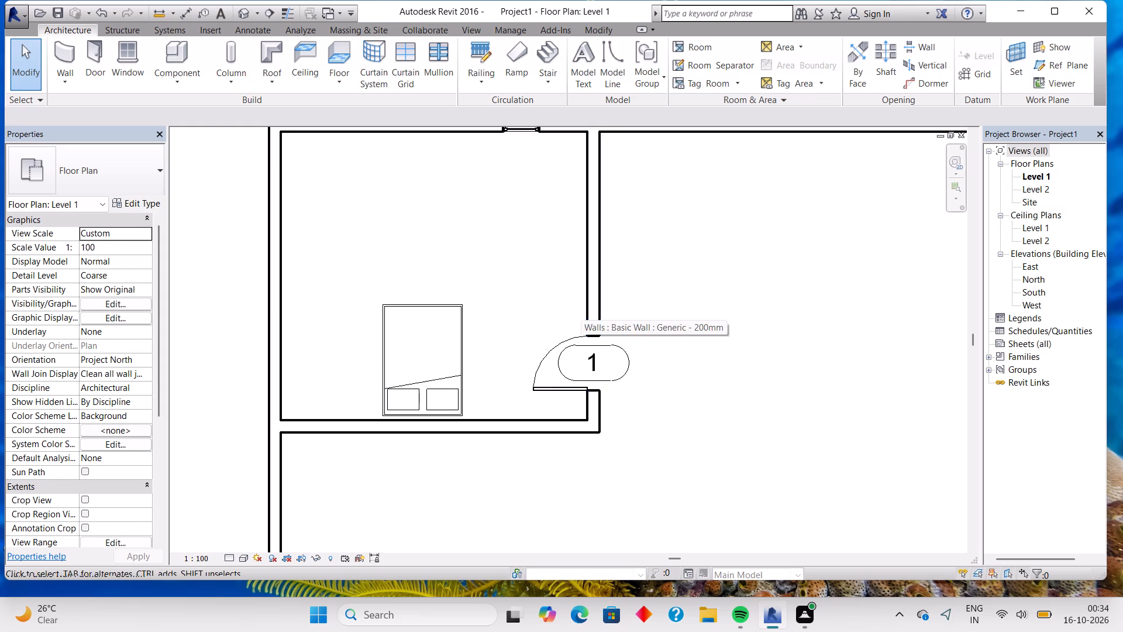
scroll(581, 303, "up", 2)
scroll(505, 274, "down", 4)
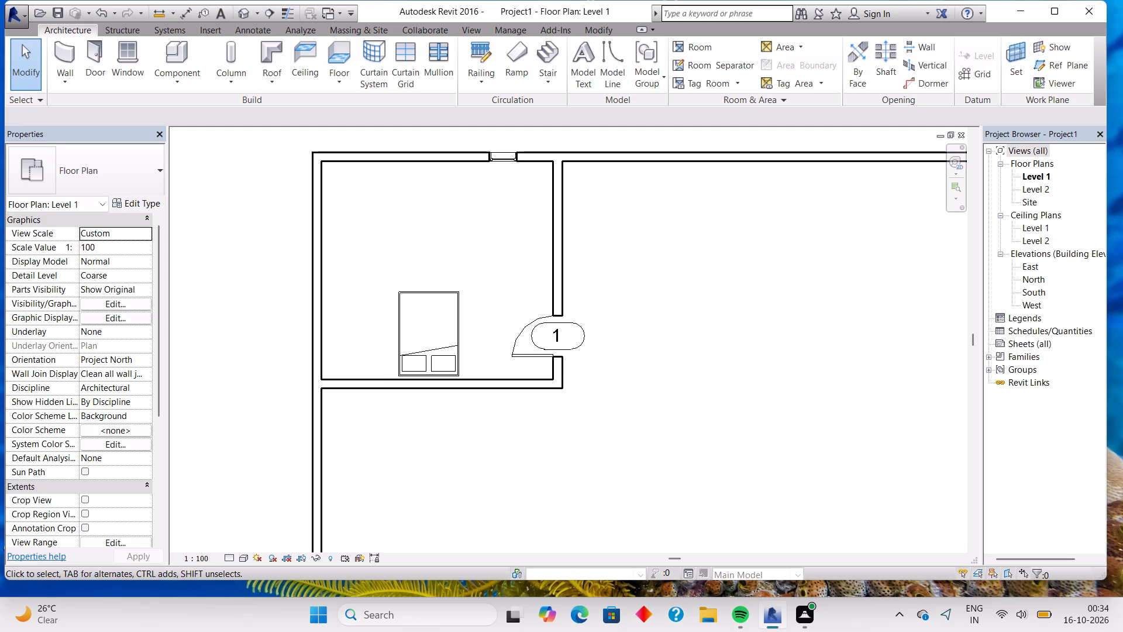
Load the M_Shelving family from the Storage folder of the US Metric furniture library.
left_click(174, 68)
left_click(182, 56)
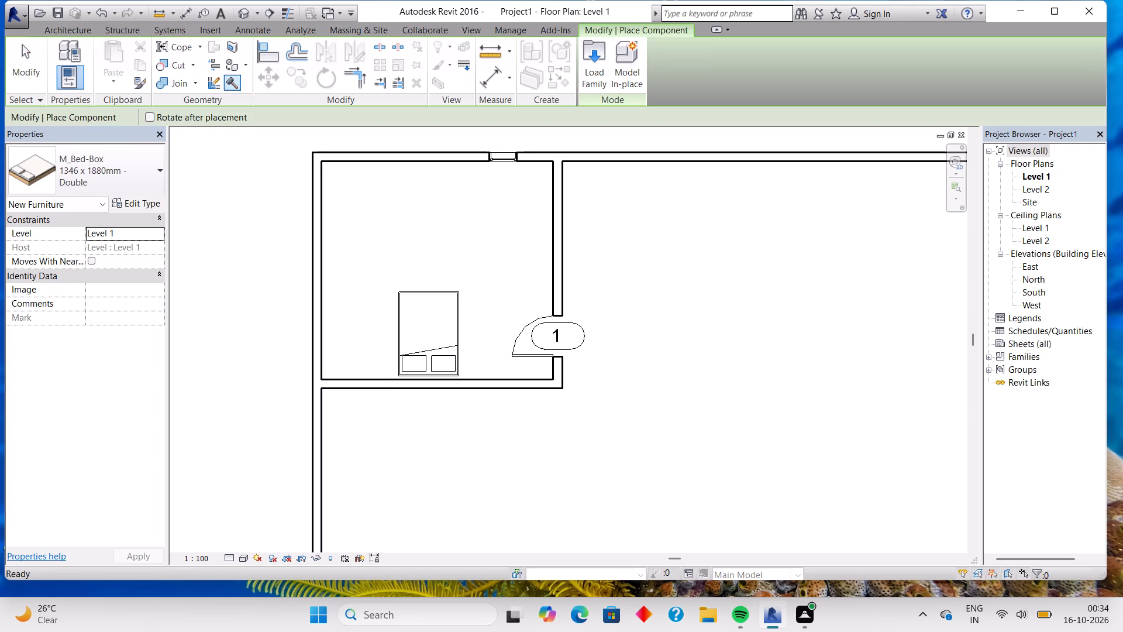
left_click(587, 44)
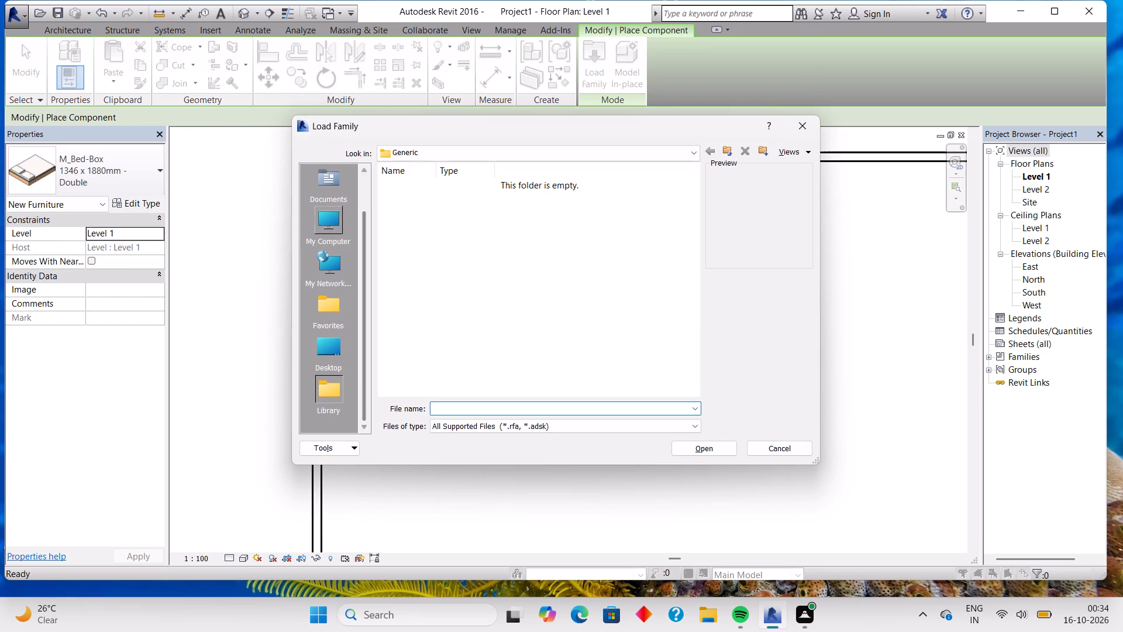
double_click(333, 226)
left_click(413, 212)
left_click(414, 217)
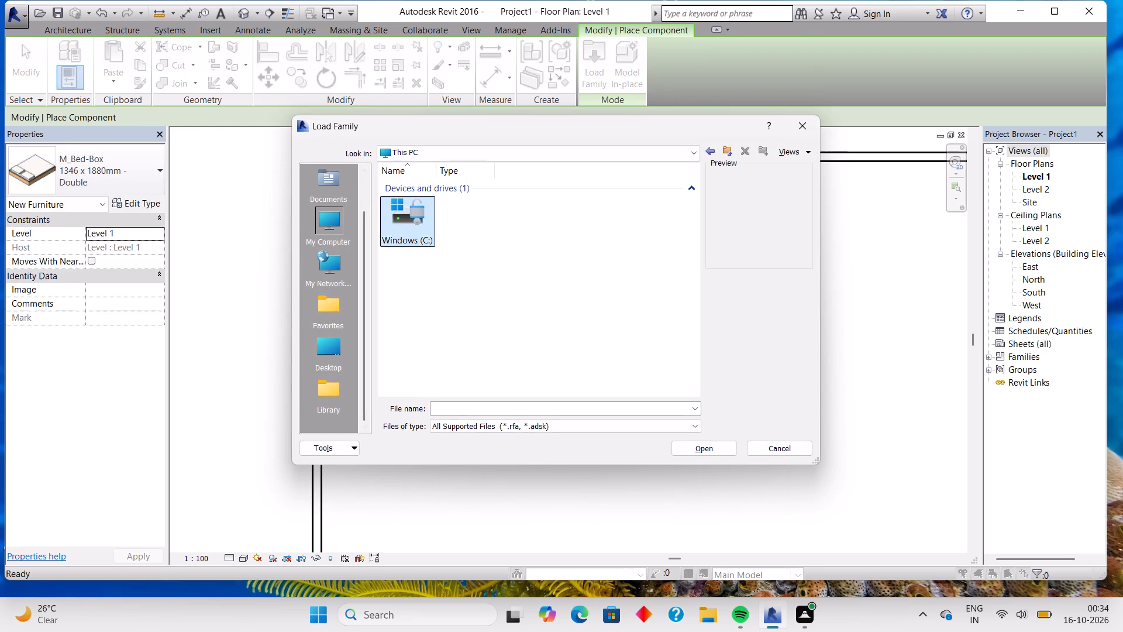
double_click(414, 217)
left_click_drag(467, 224, 465, 232)
left_click(465, 232)
left_click(469, 202)
double_click(469, 202)
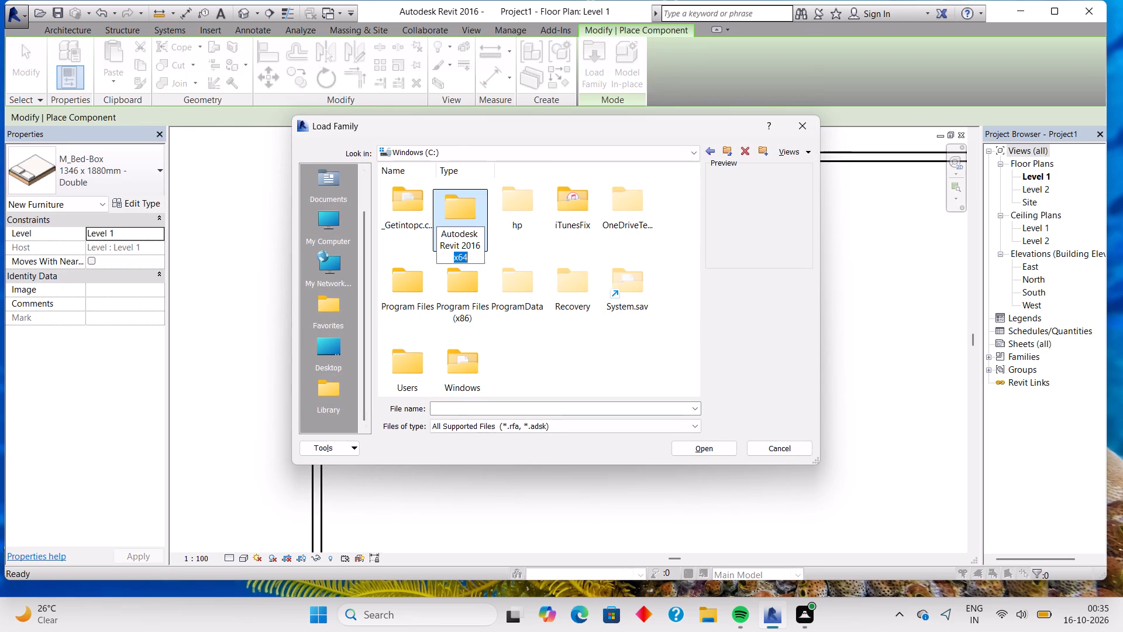
double_click(474, 208)
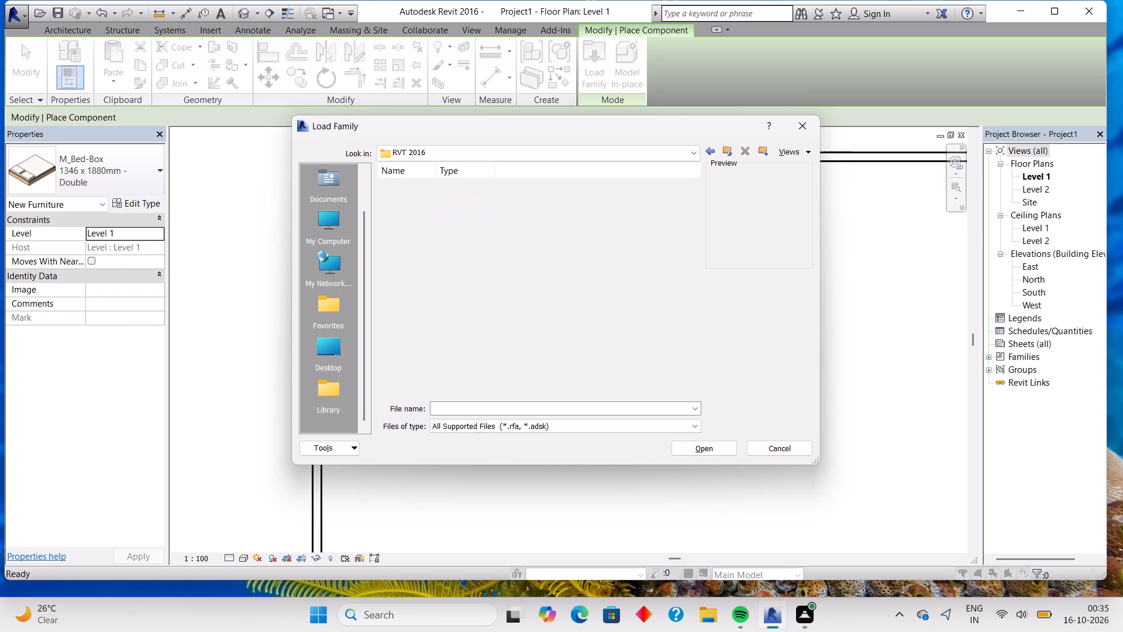
double_click(564, 215)
double_click(473, 215)
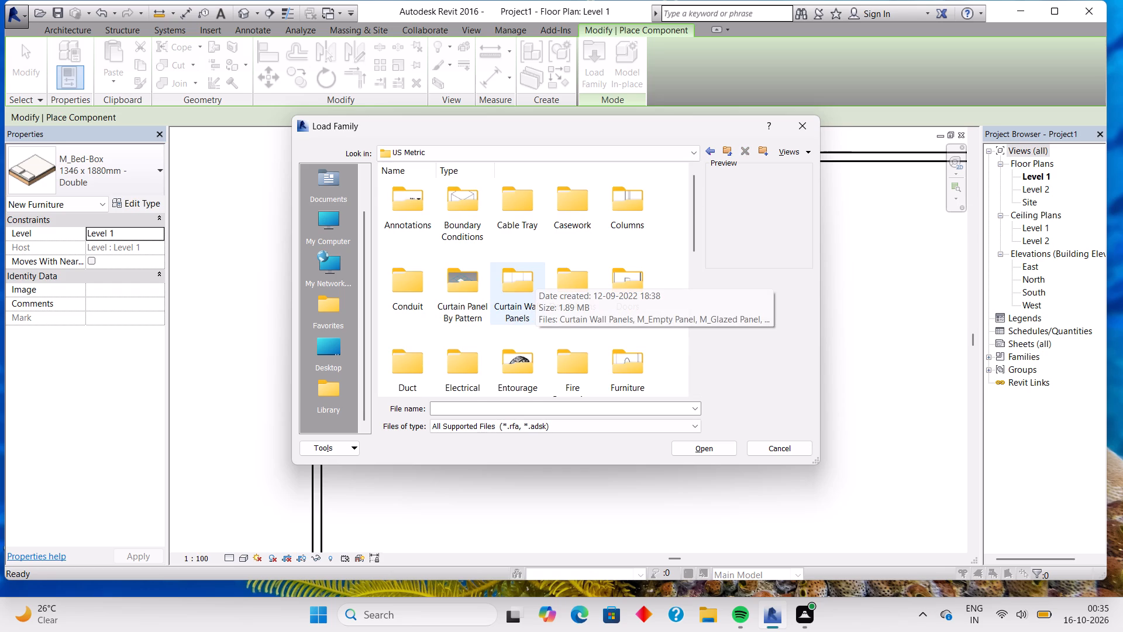
scroll(528, 280, "down", 1)
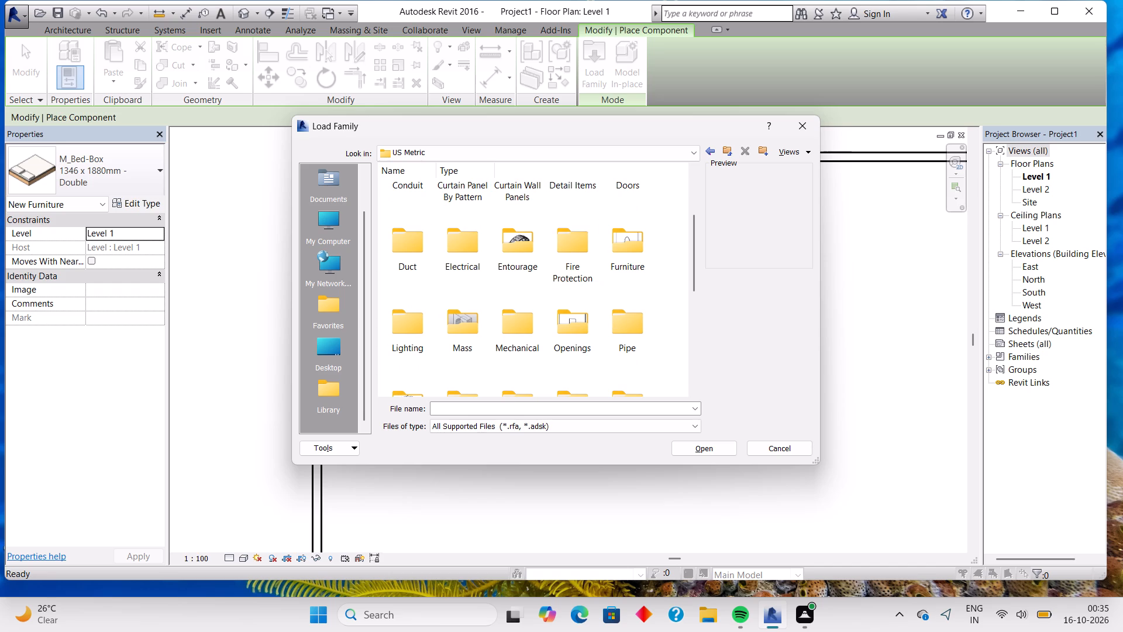
double_click(629, 248)
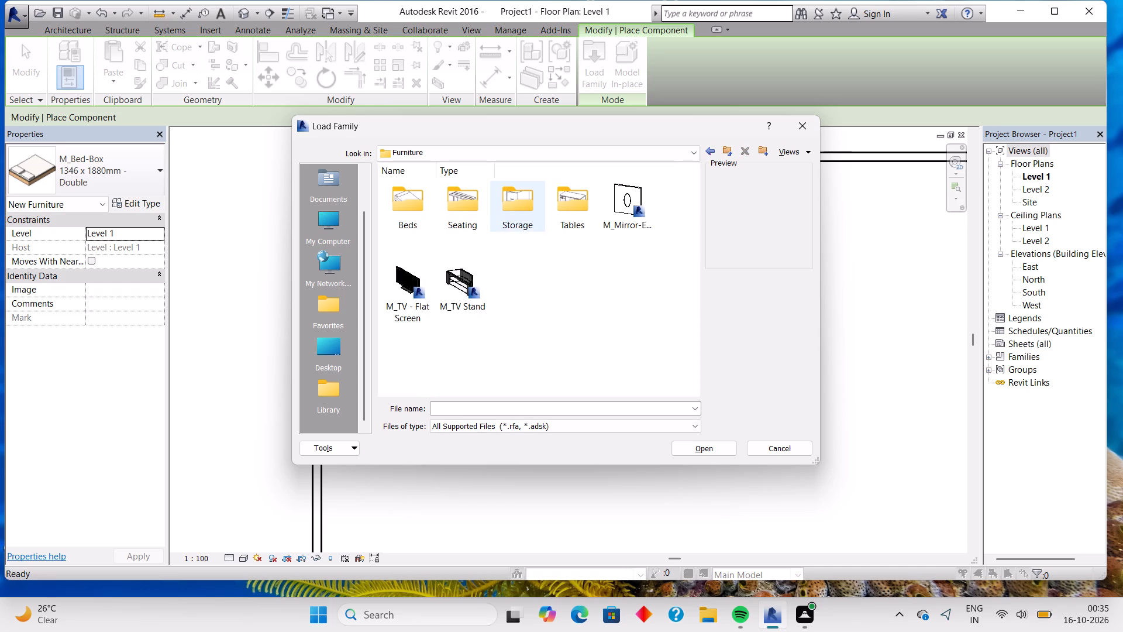
double_click(569, 198)
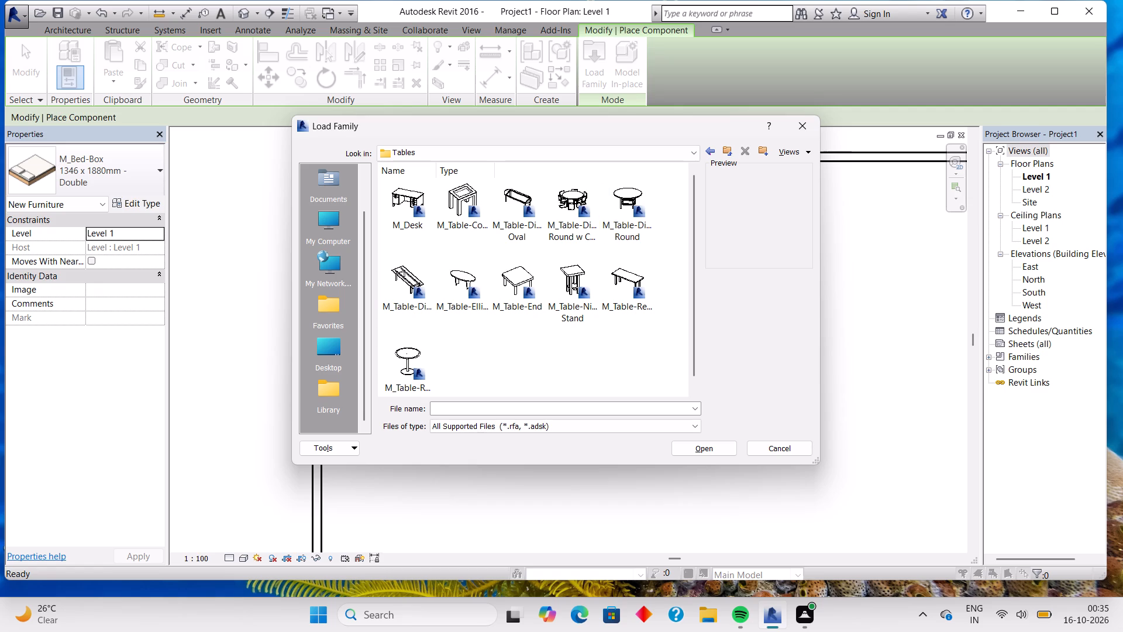
left_click(709, 153)
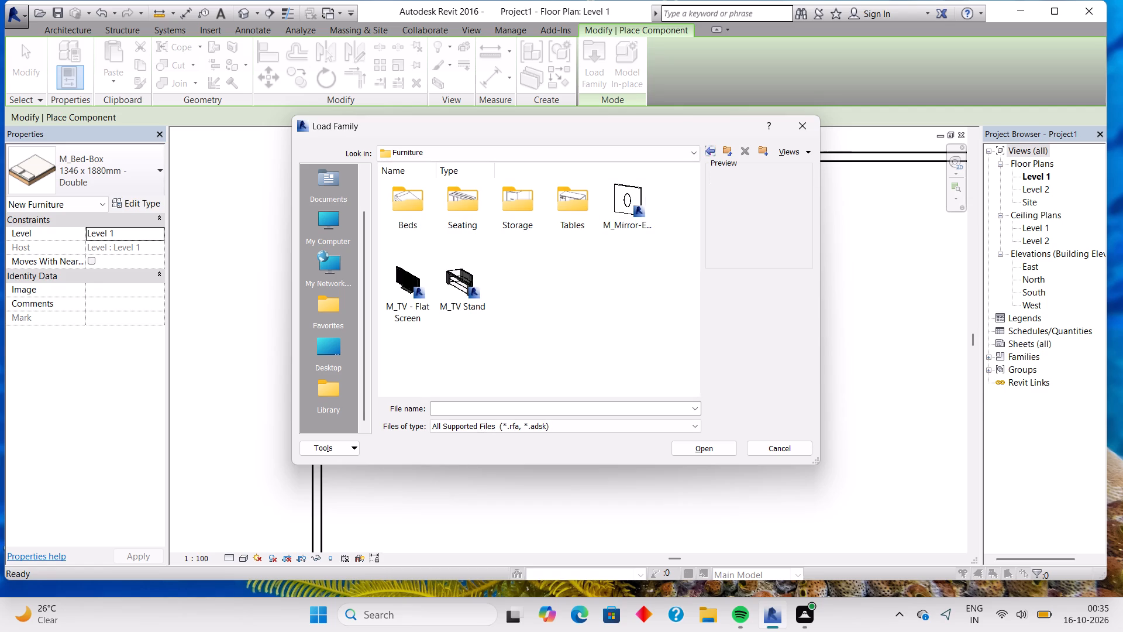
double_click(527, 195)
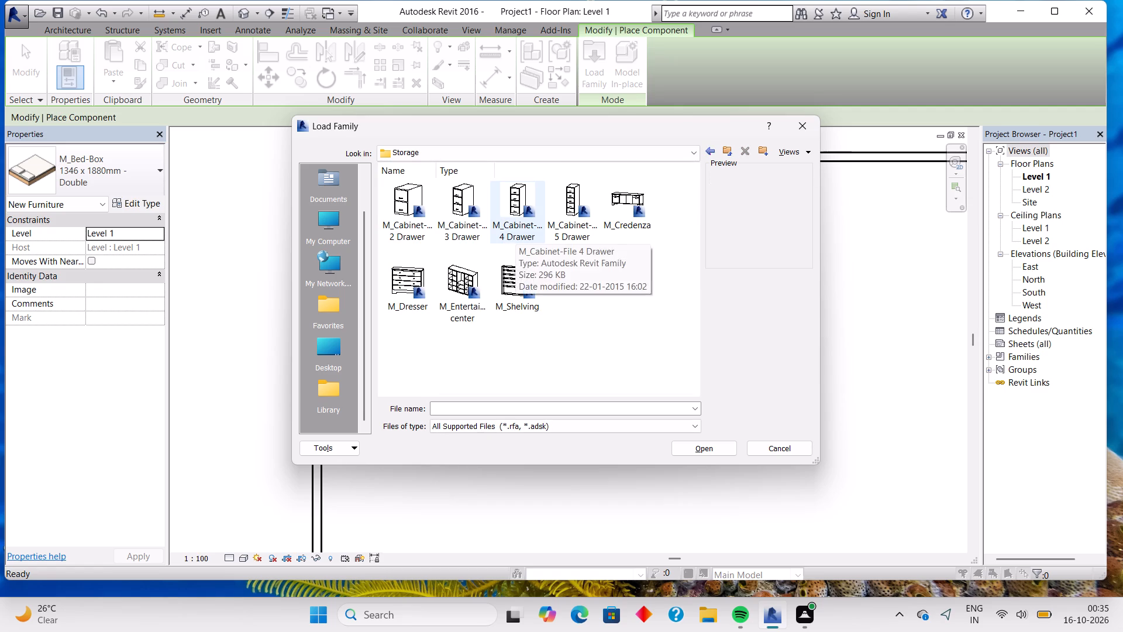
double_click(522, 269)
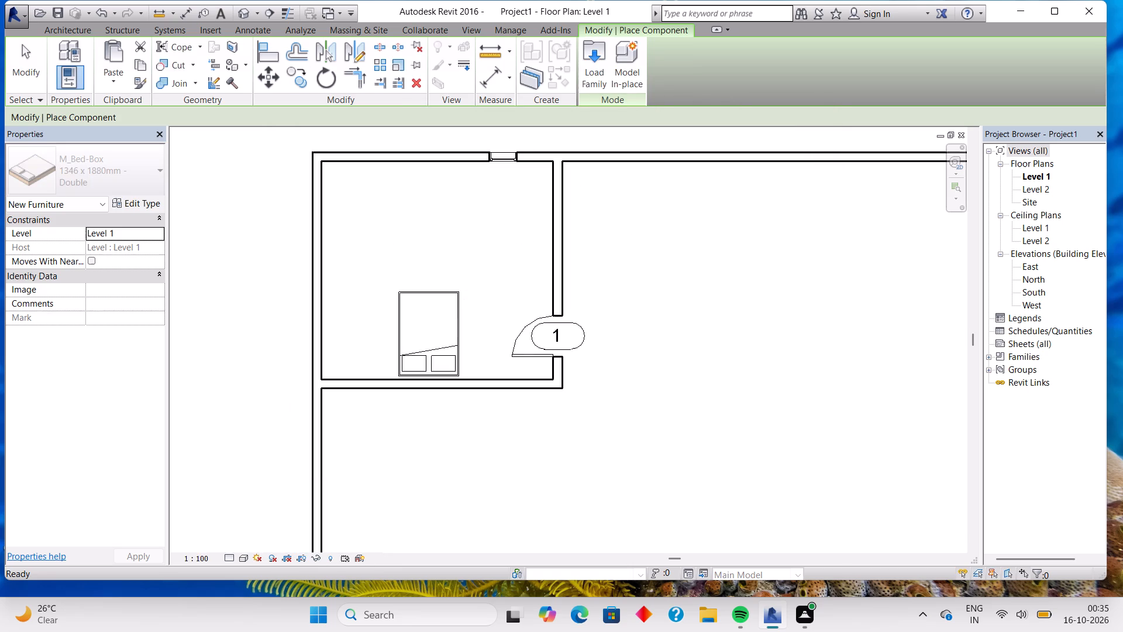
Place three 0915 x 0254 x 1830mm shelving units end to end along the northwest room's north wall, starting from its west corner.
left_click(346, 173)
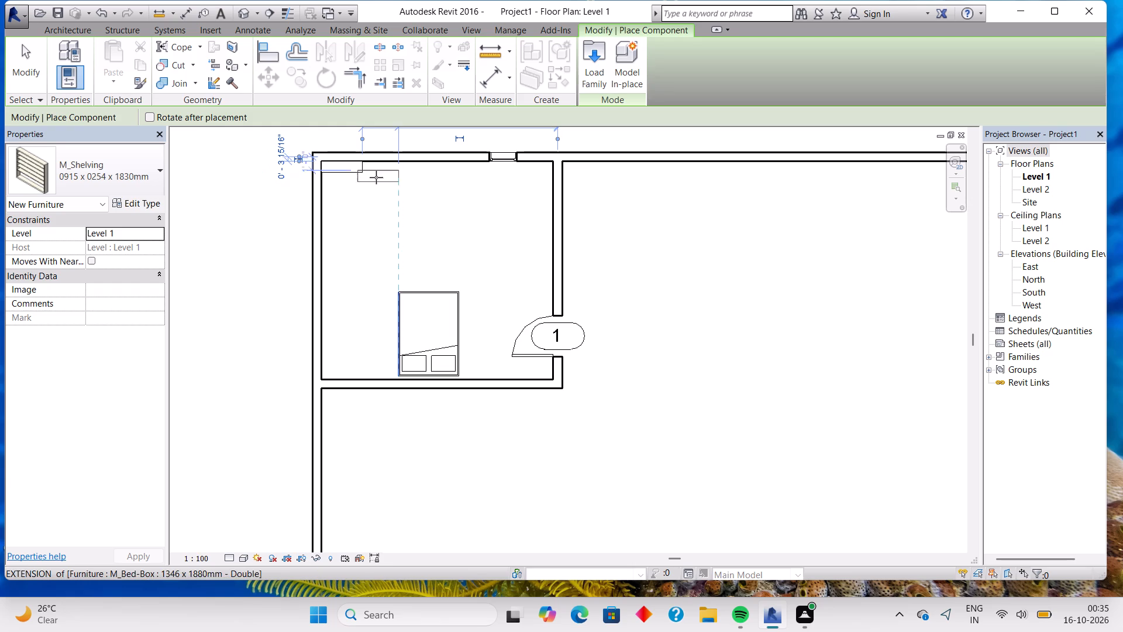
left_click(380, 173)
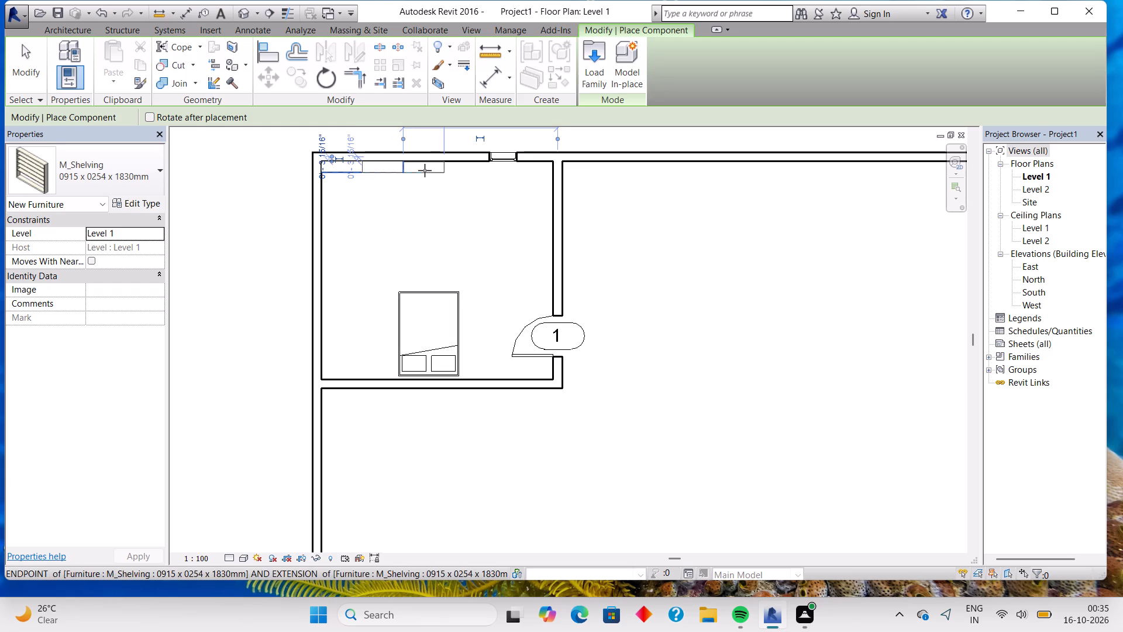
left_click(425, 170)
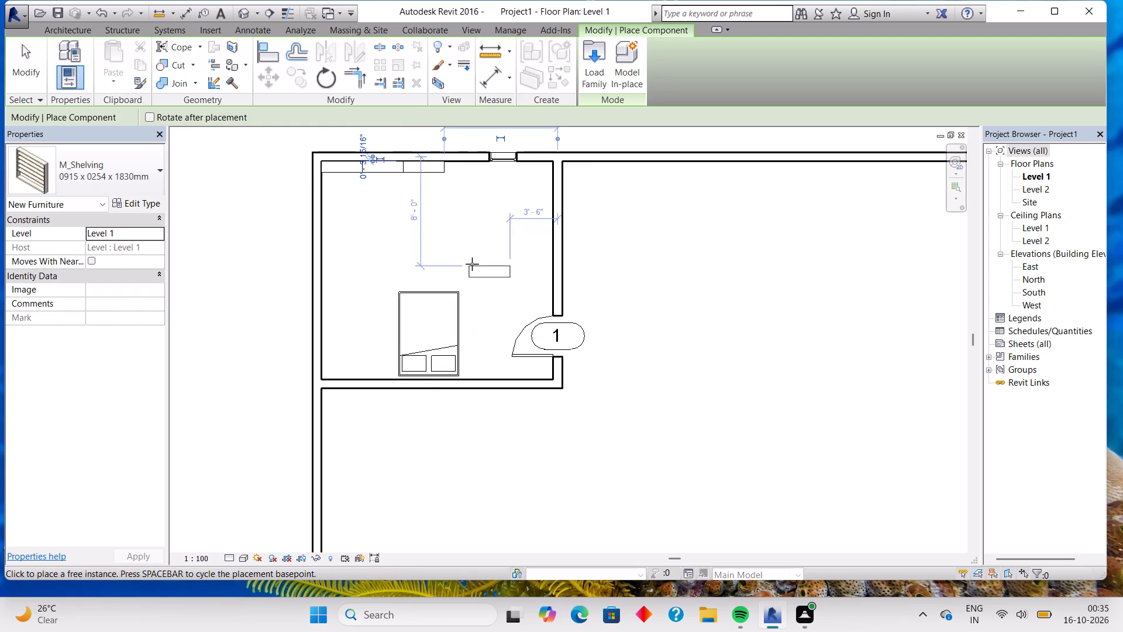
Place another shelving unit, rotated to run north-south, against the northwest room's west wall, 6' - 0" from the north wall's centerline.
scroll(471, 263, "down", 2)
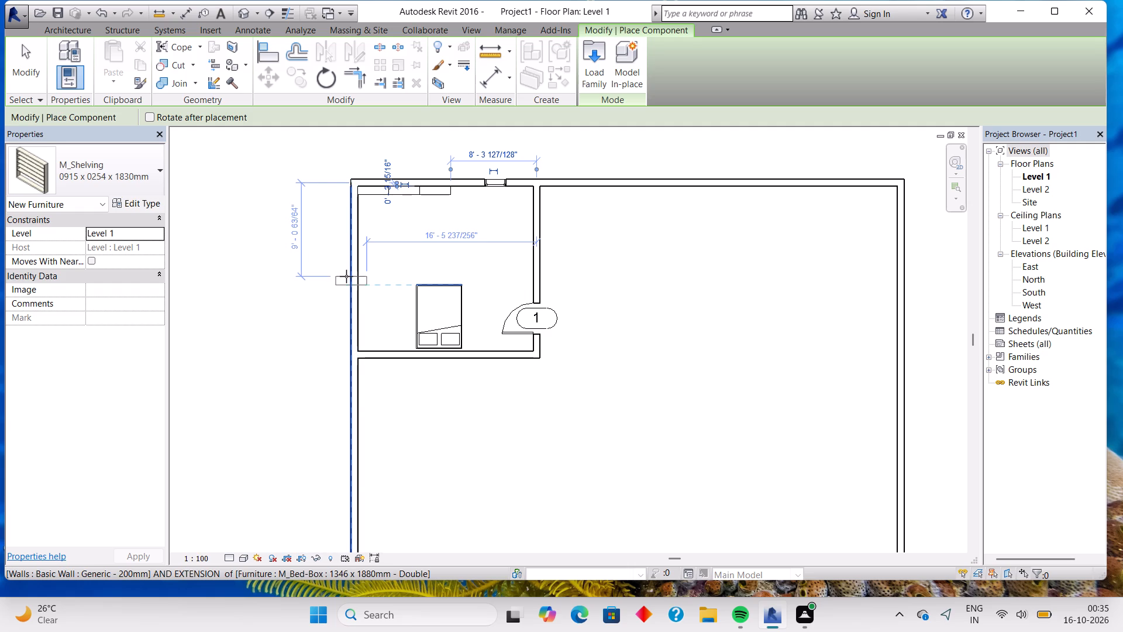
key("space")
key("space")
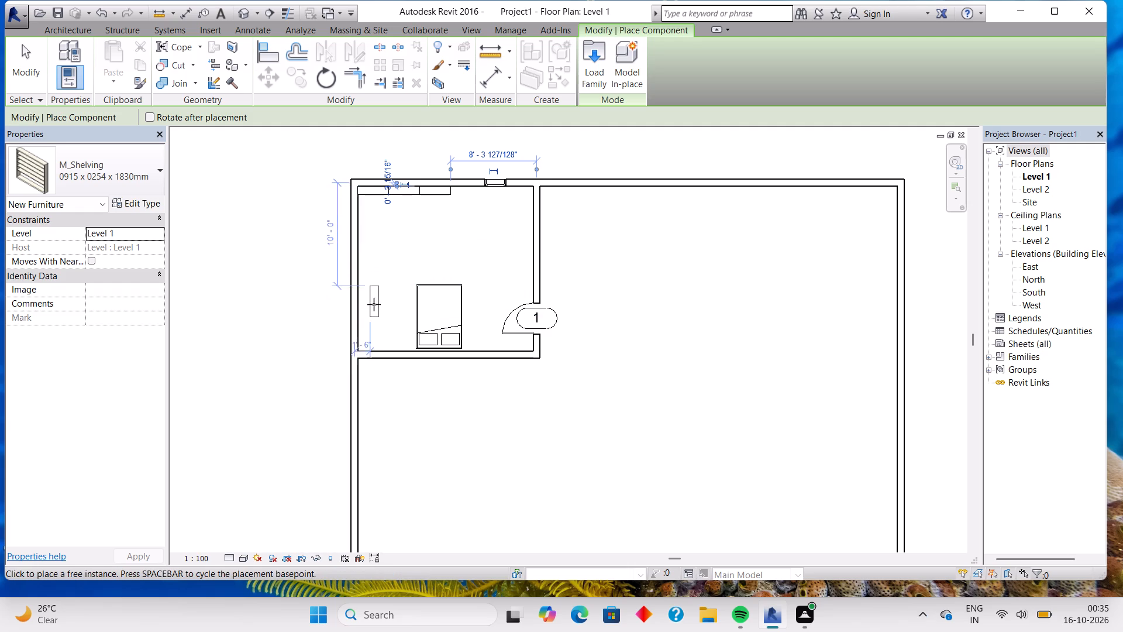
left_click(368, 261)
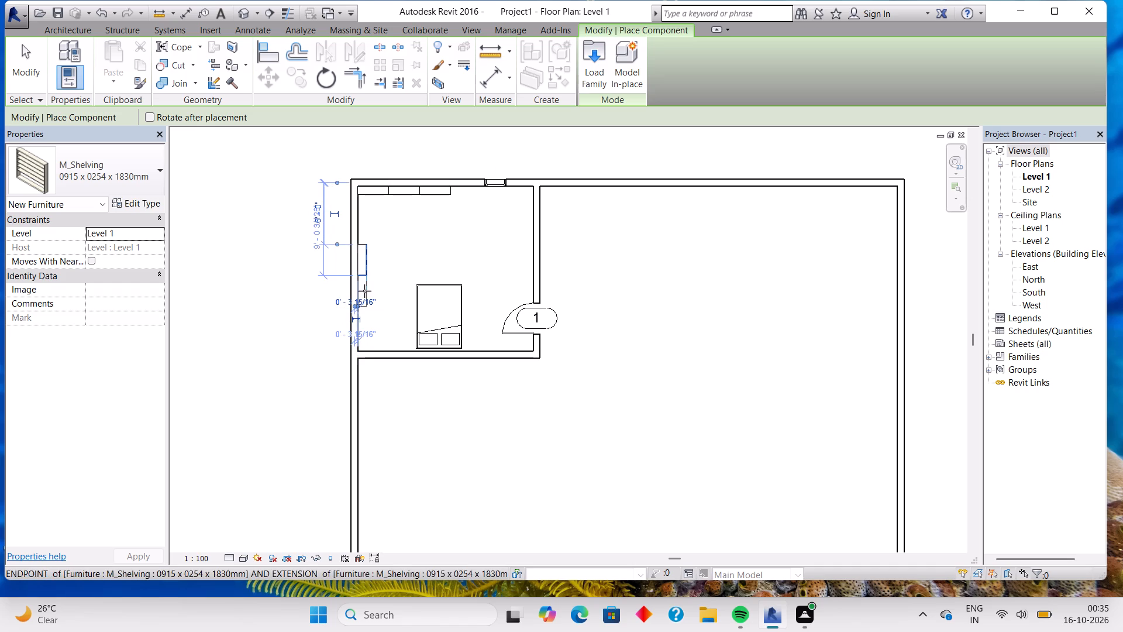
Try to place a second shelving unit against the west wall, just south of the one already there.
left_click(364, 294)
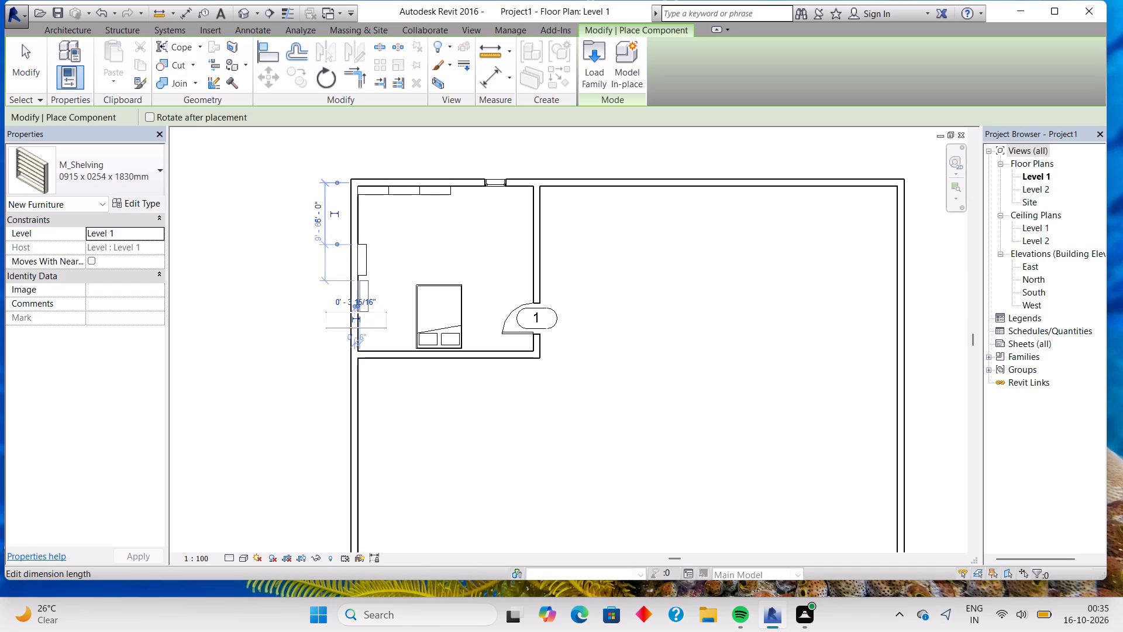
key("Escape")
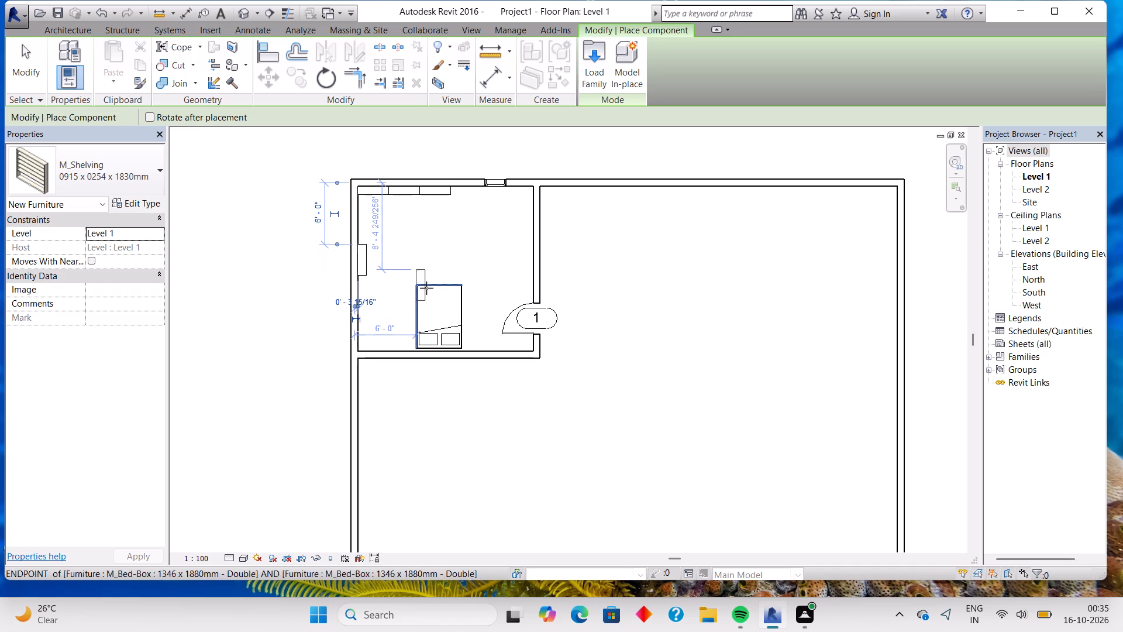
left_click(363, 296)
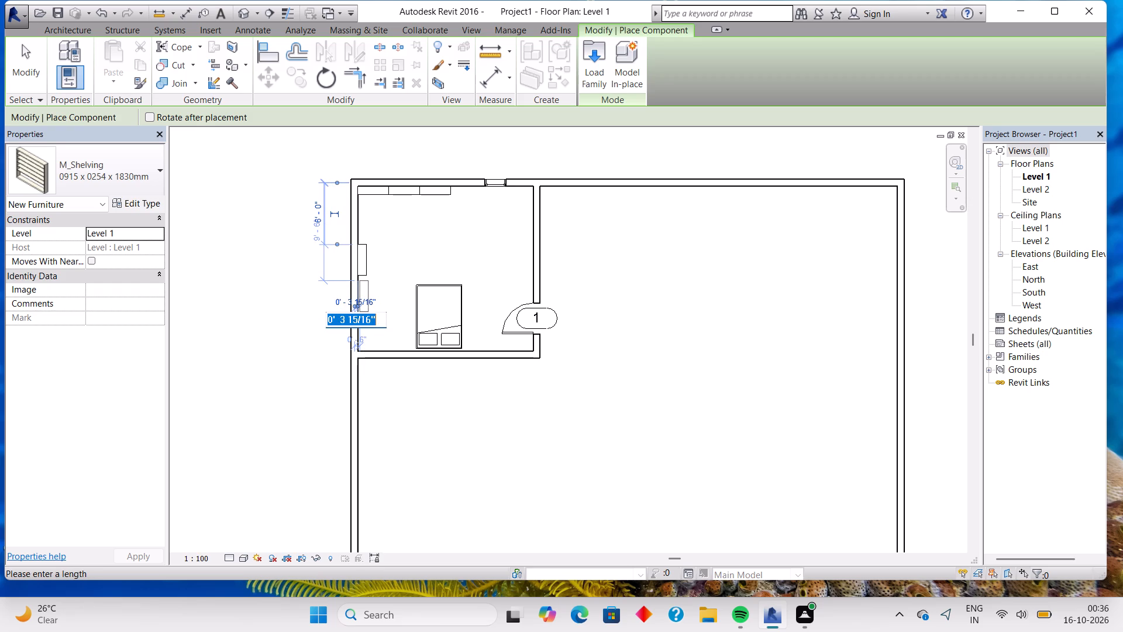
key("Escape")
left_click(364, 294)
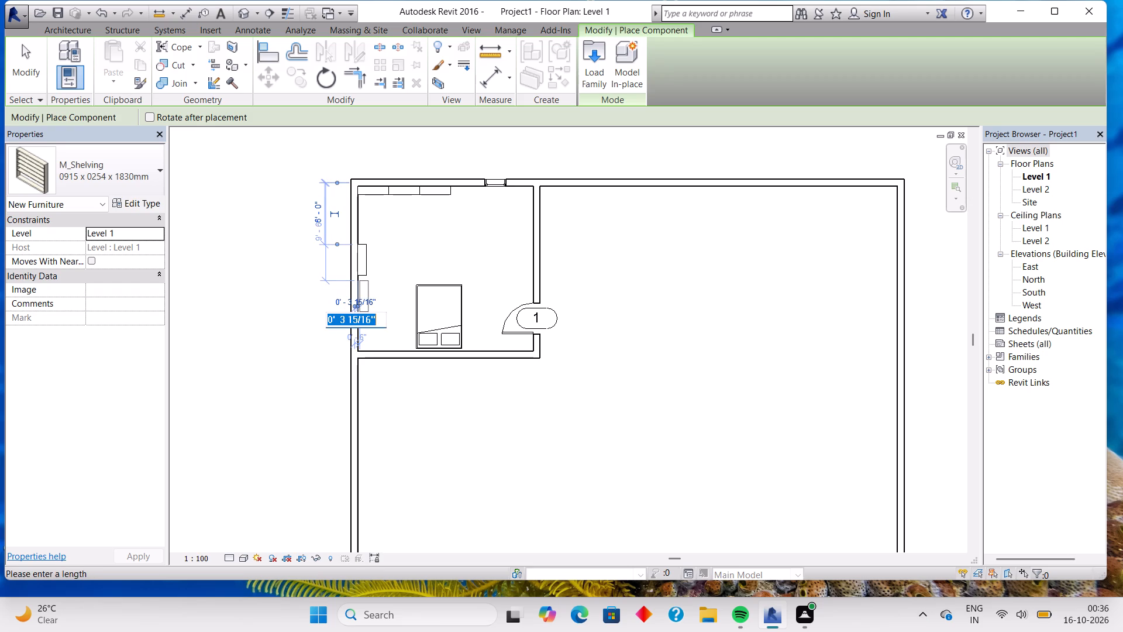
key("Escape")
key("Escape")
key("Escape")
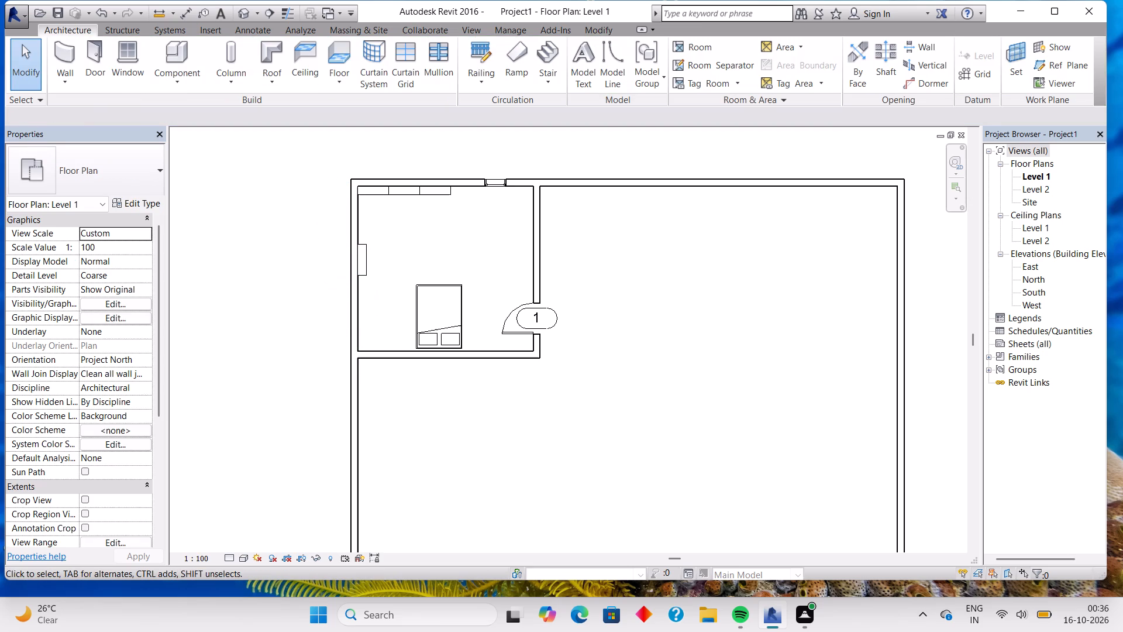
Load the M_Cabinet-File 2 Drawer family from the Storage folder of the US Metric furniture library.
scroll(443, 271, "up", 4)
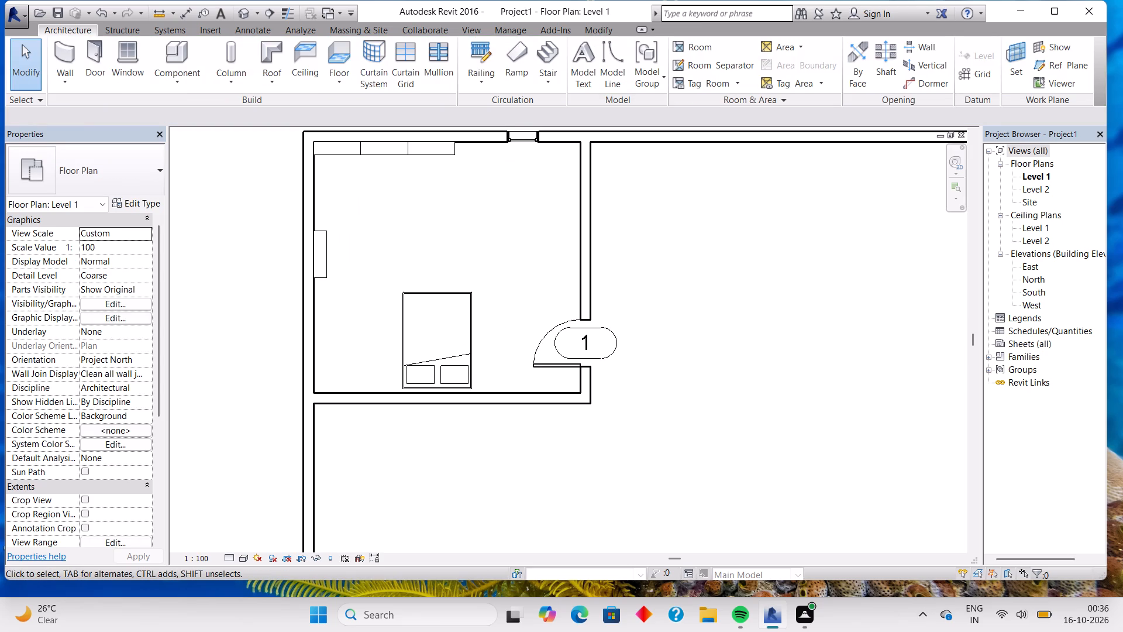
scroll(443, 271, "down", 1)
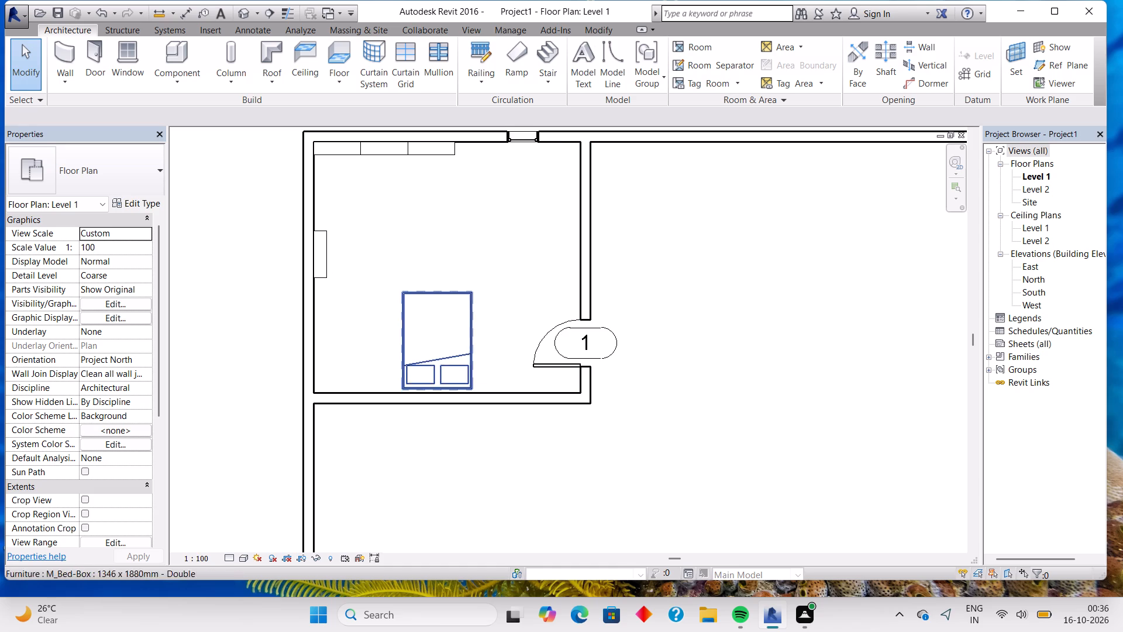
left_click(172, 50)
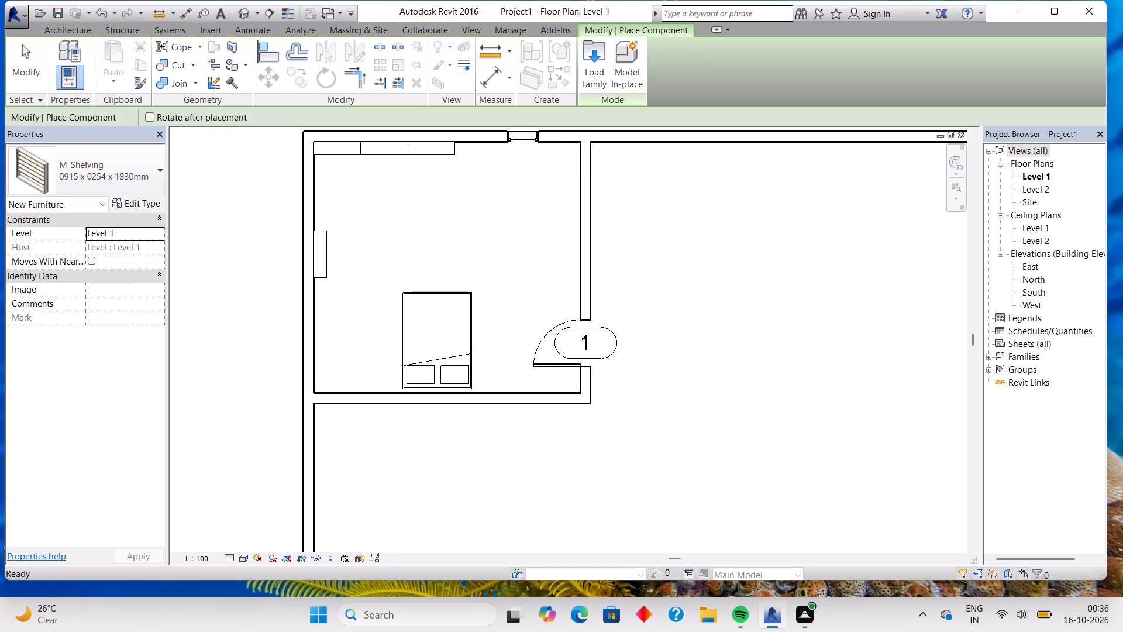
left_click(592, 58)
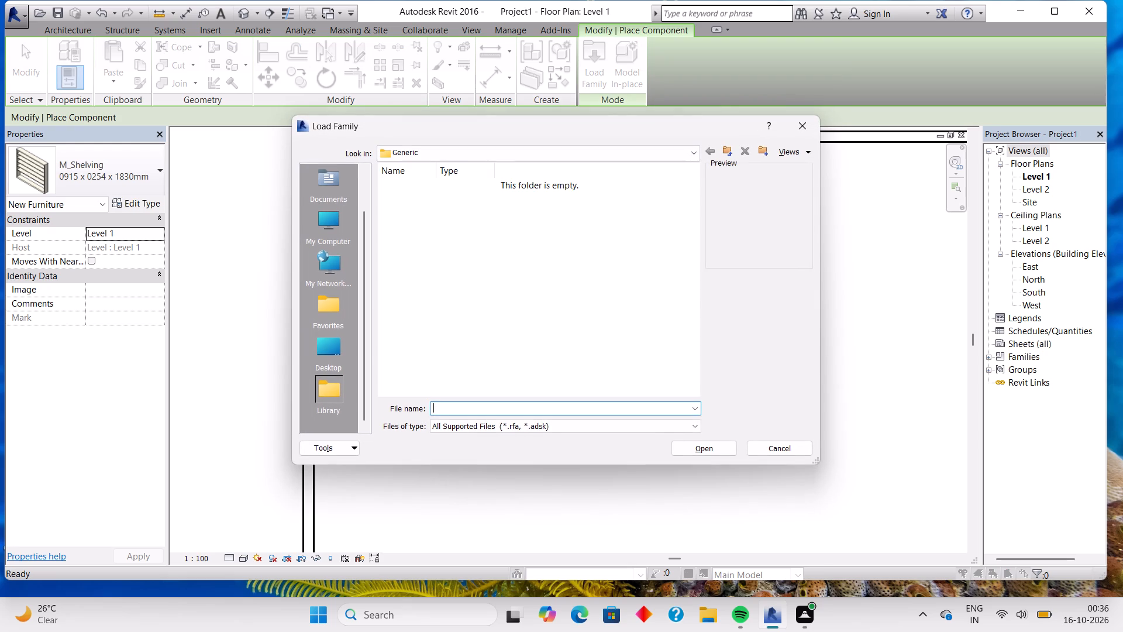
double_click(336, 215)
double_click(426, 228)
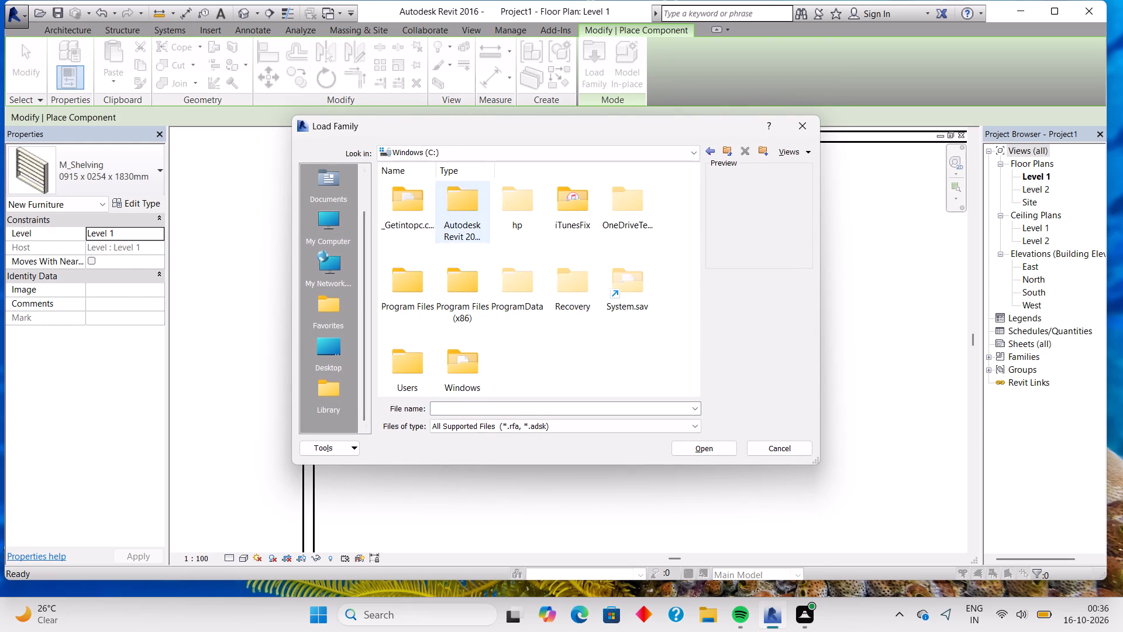
double_click(471, 222)
double_click(471, 222)
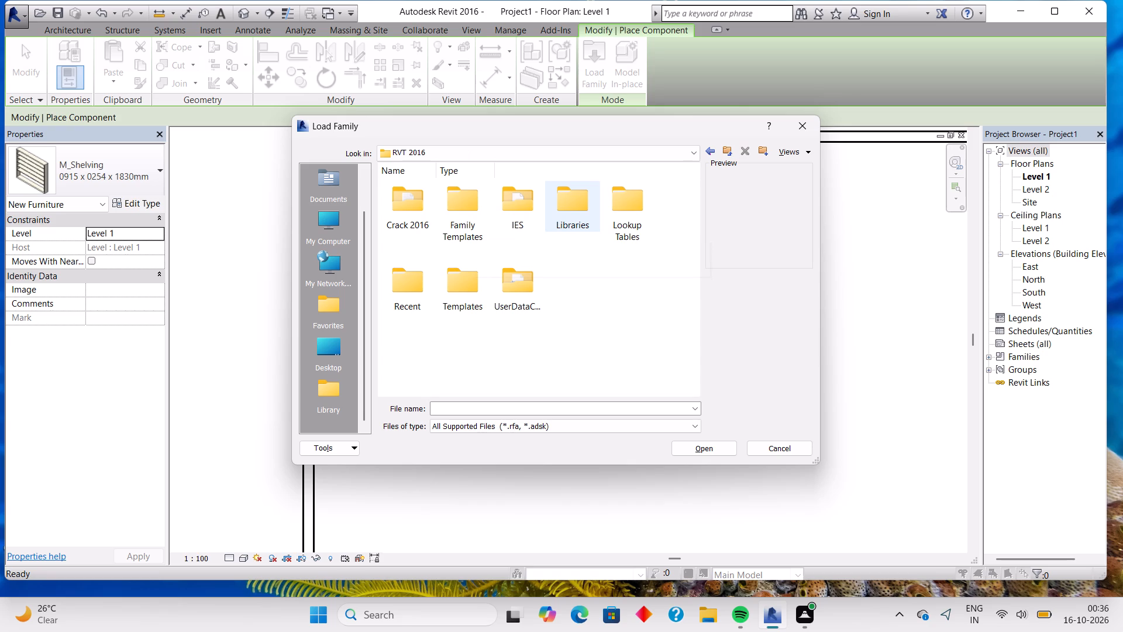
double_click(564, 205)
double_click(467, 215)
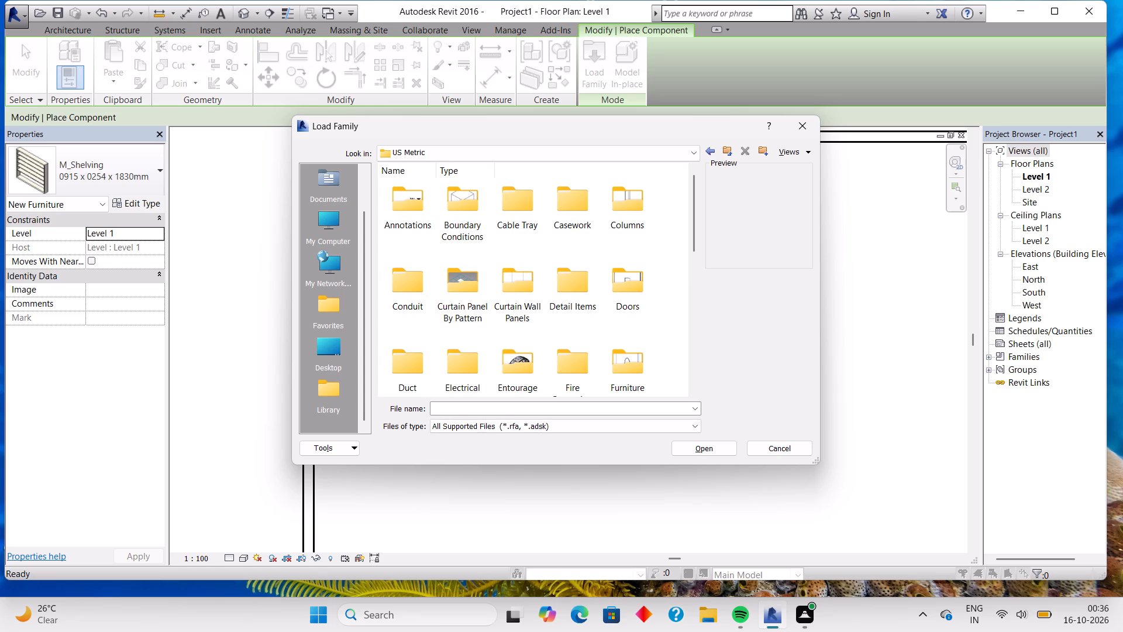
scroll(591, 312, "down", 1)
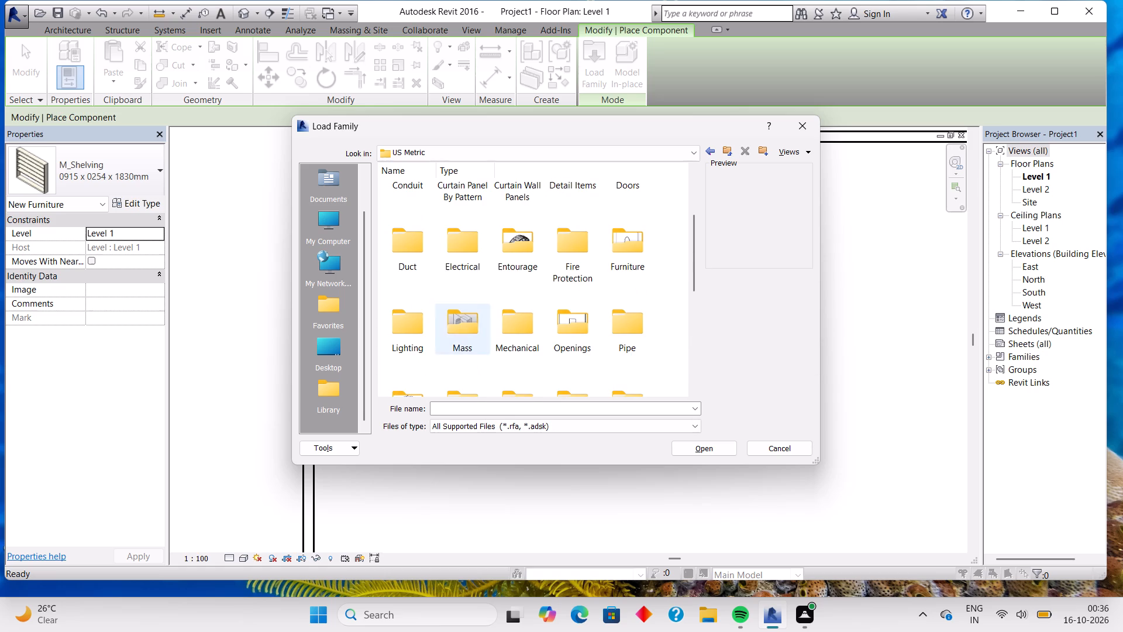
double_click(626, 249)
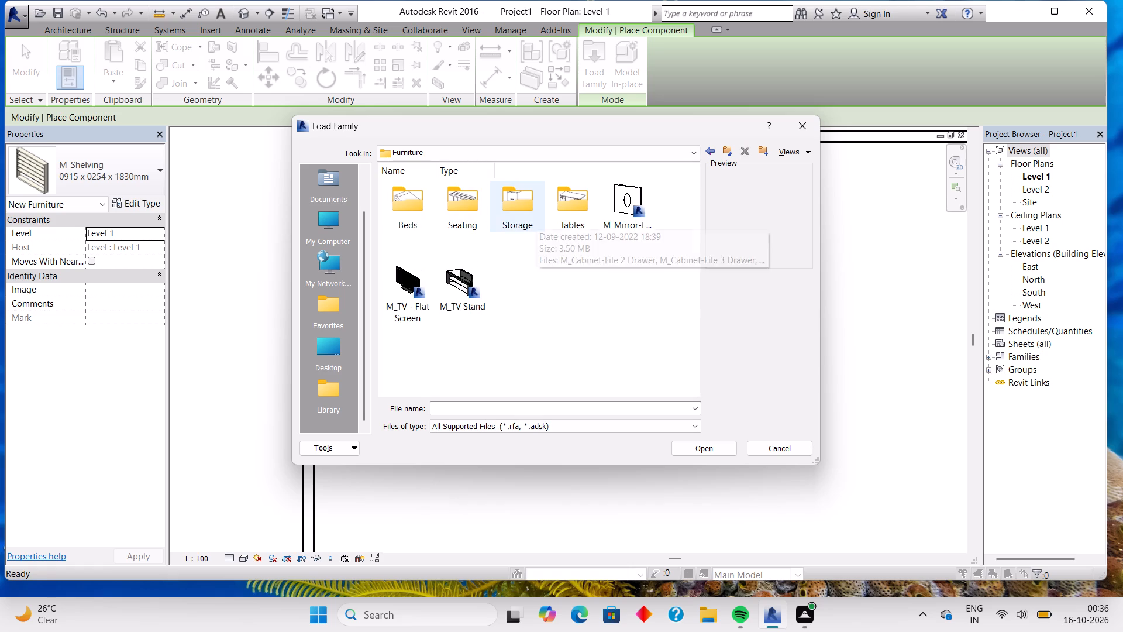
double_click(580, 198)
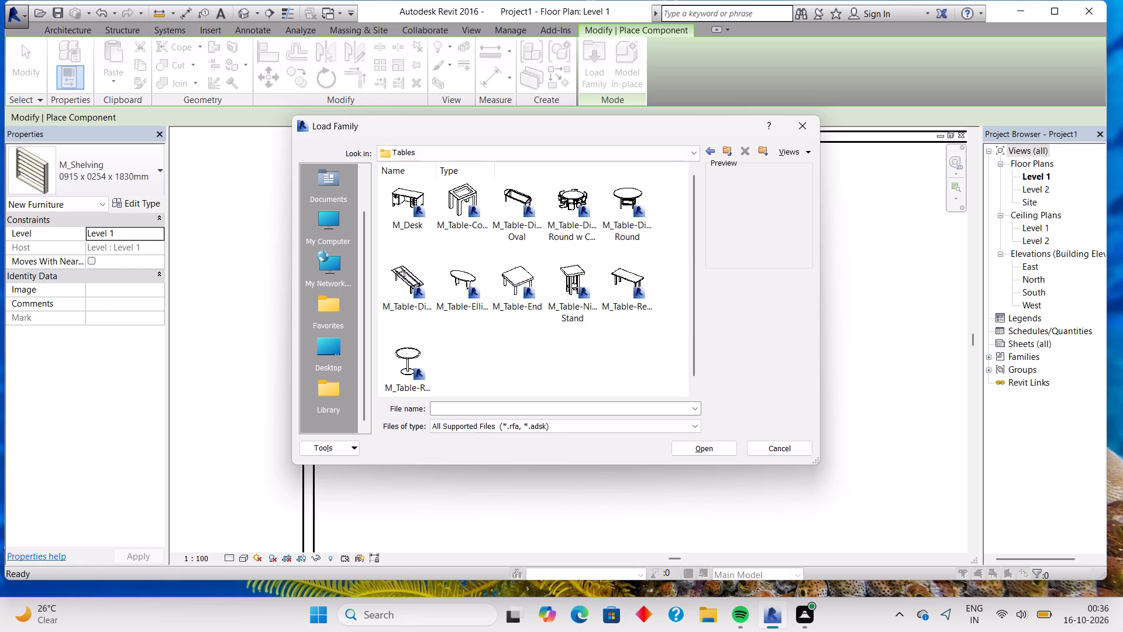
left_click(709, 147)
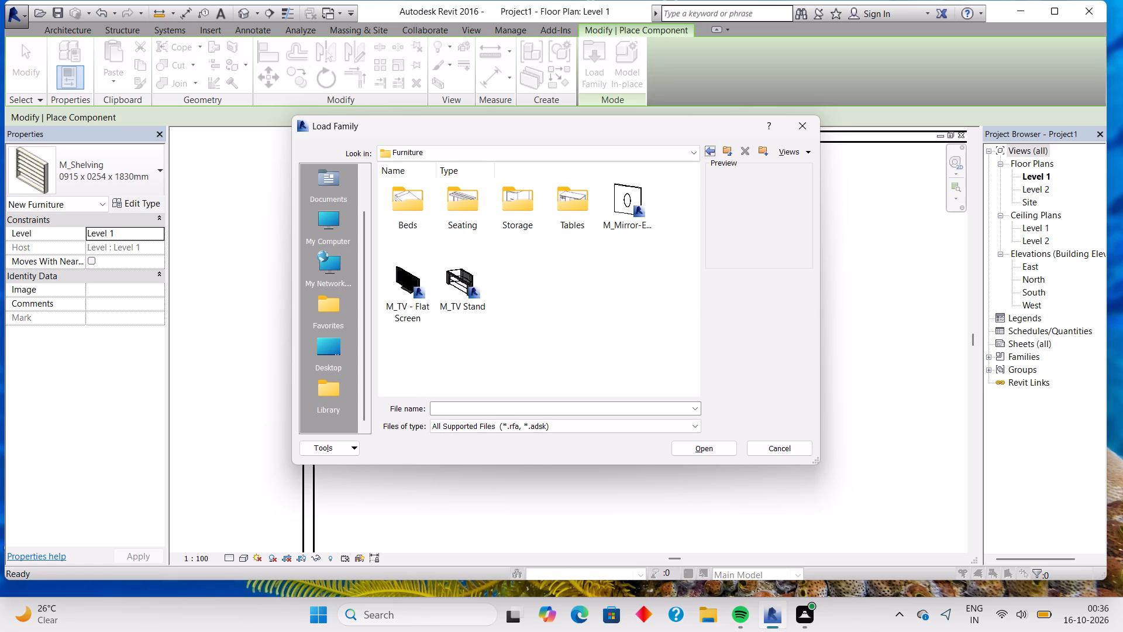
double_click(511, 207)
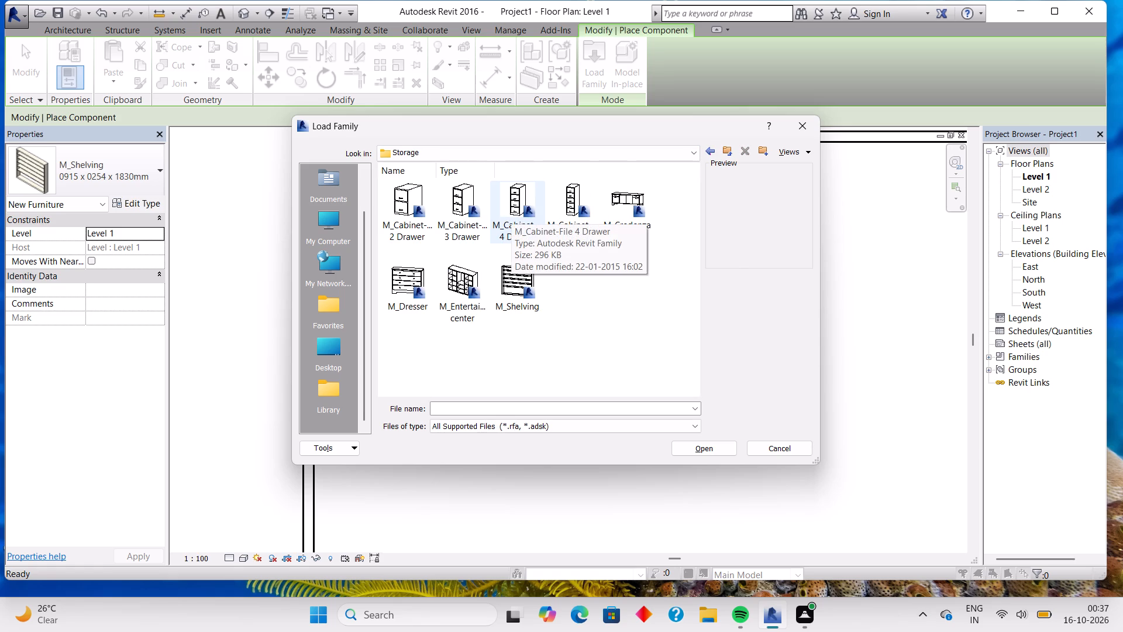
double_click(401, 205)
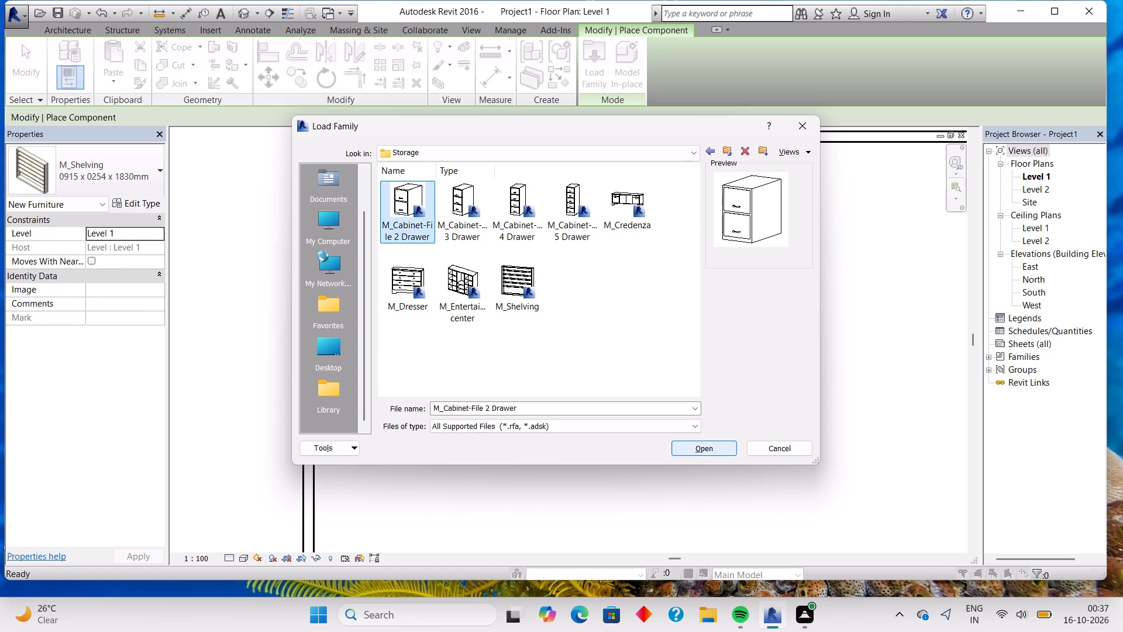
left_click(705, 448)
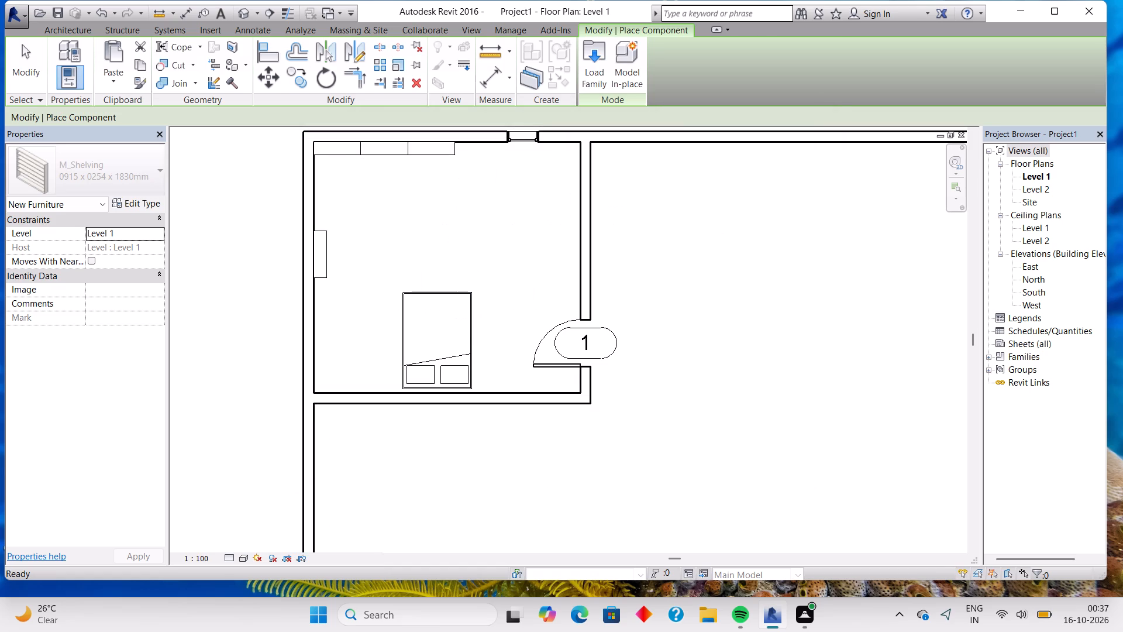
Place 0380 x 0457mm two-drawer cabinets against the bedroom's south wall on both sides of the bed, about 5'-6" and 12'-3" from the east wall.
left_click(490, 379)
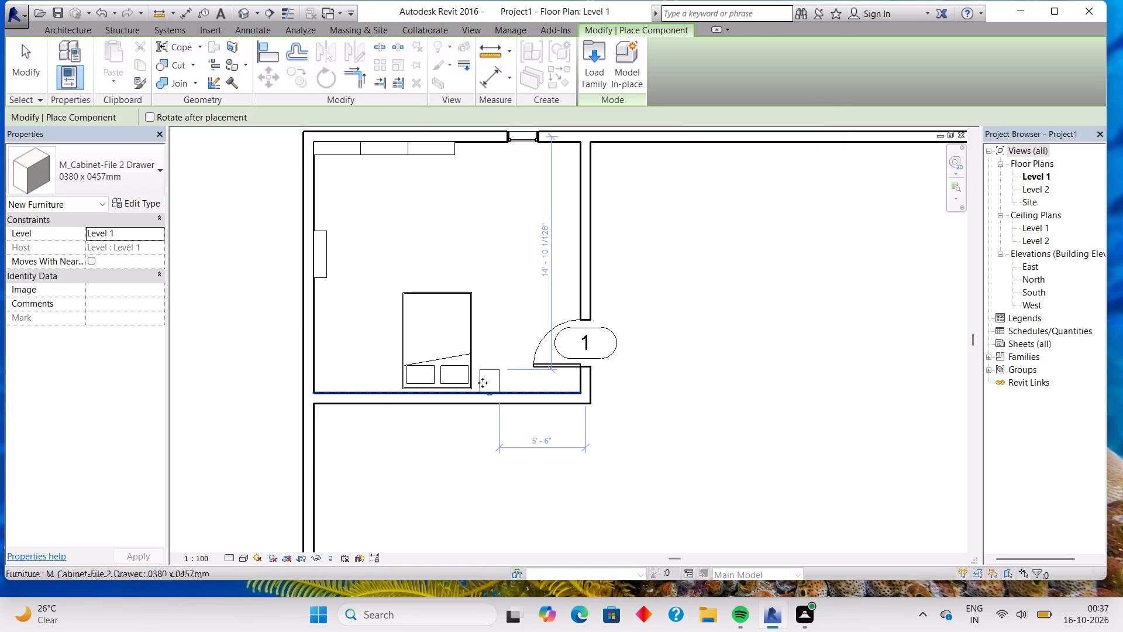
left_click(379, 379)
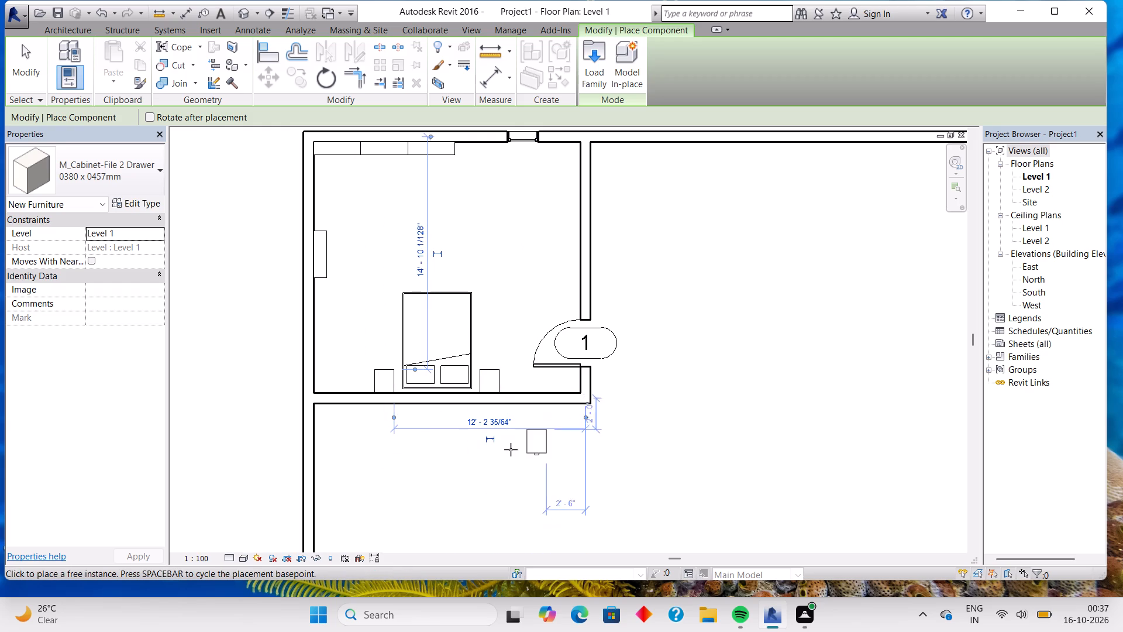
scroll(510, 449, "down", 2)
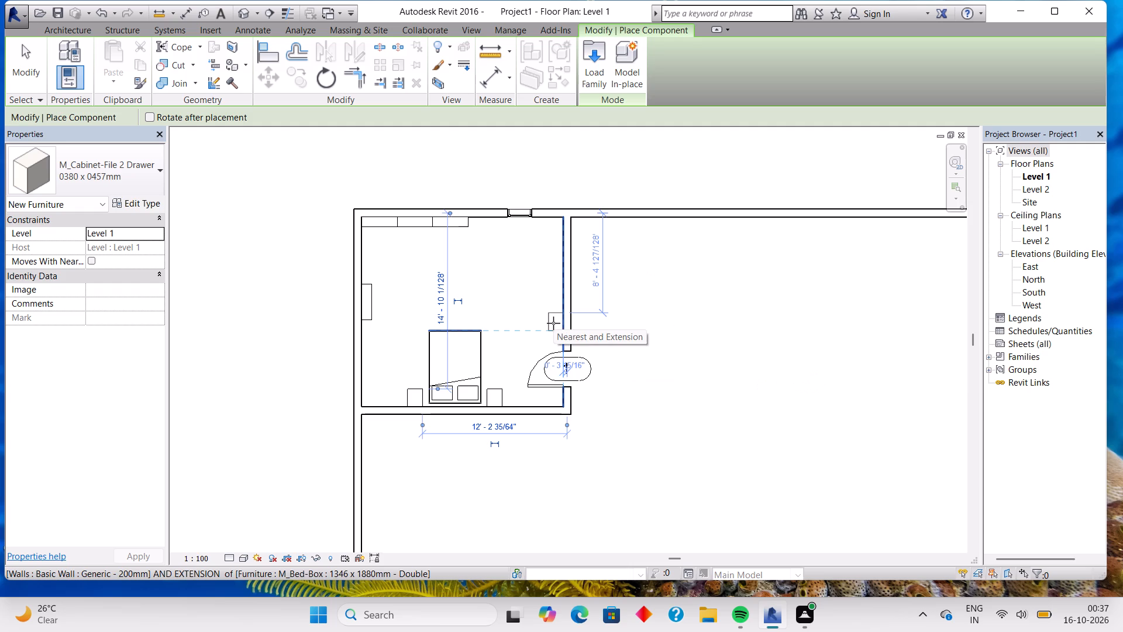
key("Escape")
key("Escape")
key("Escape")
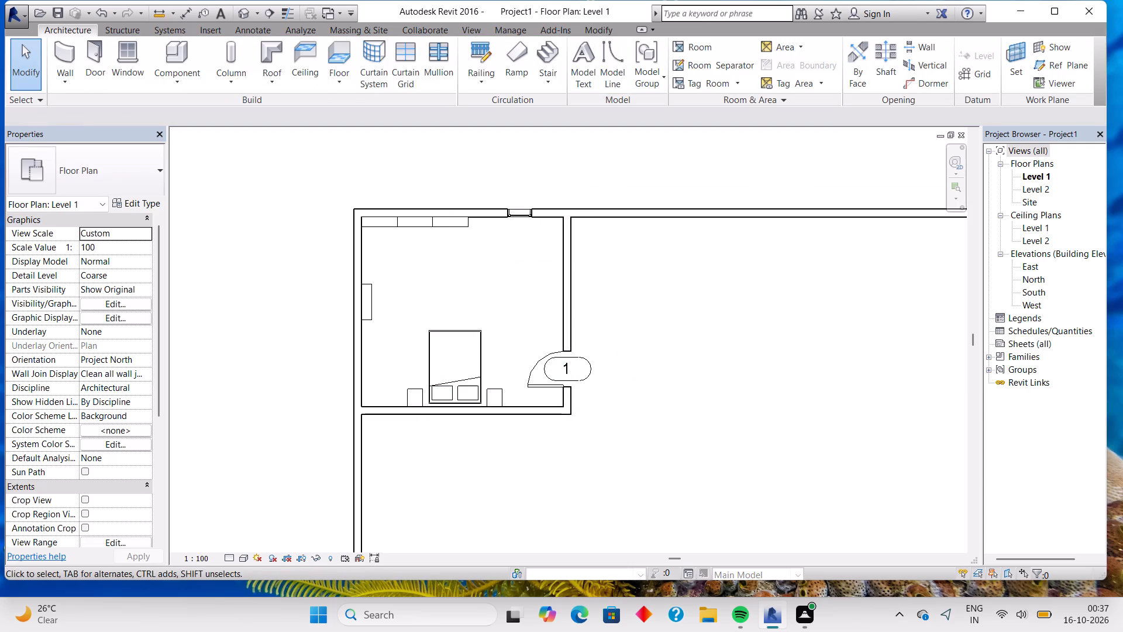
Add a bold 2.5mm Arial text label north of the bed reading "MASTERBEDROOM" with "17'X16'" on a second line.
left_click(256, 30)
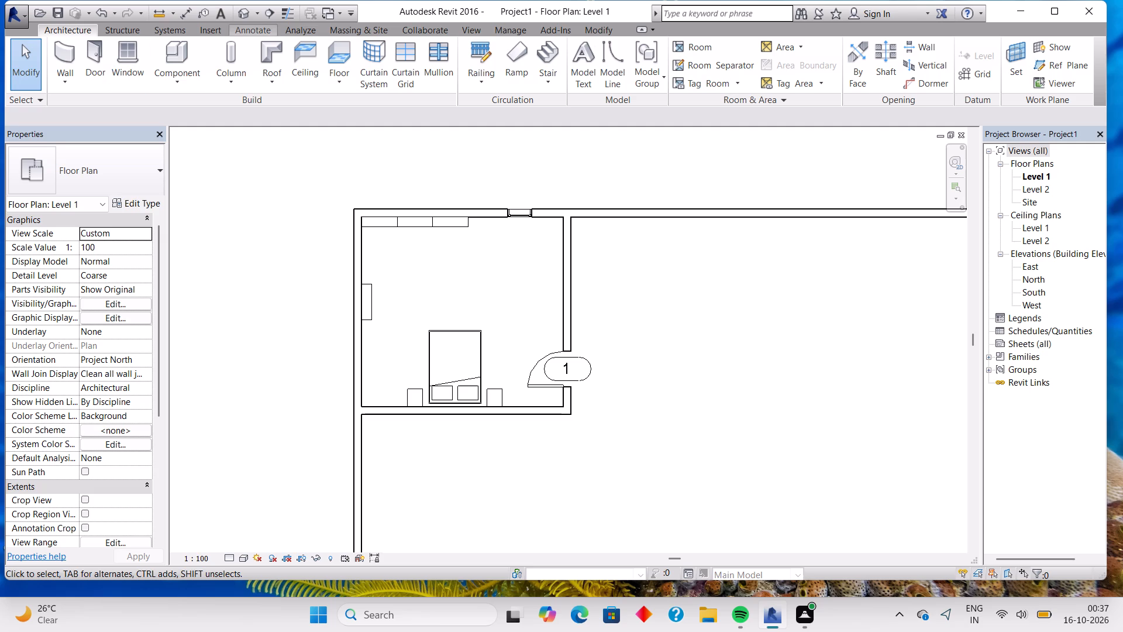
left_click(492, 51)
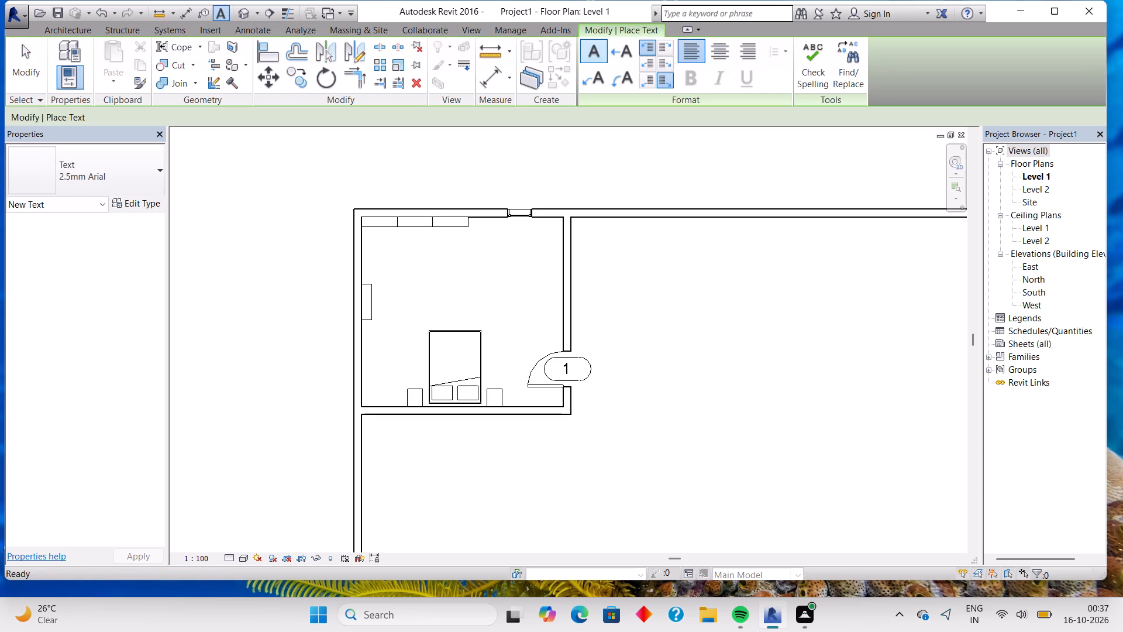
left_click(407, 260)
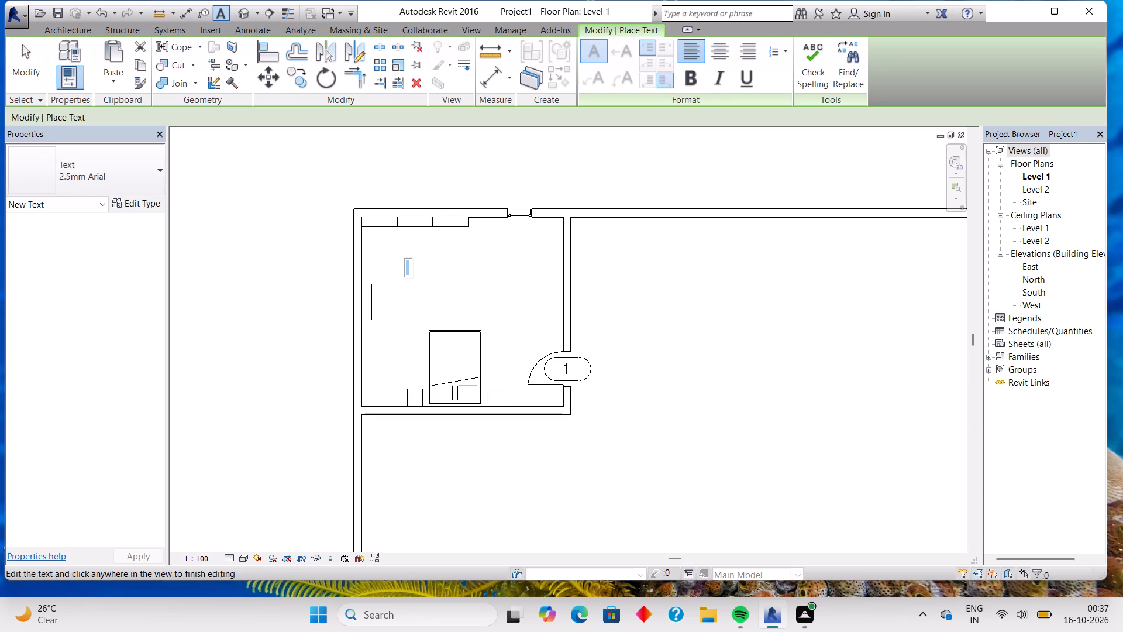
left_click(691, 80)
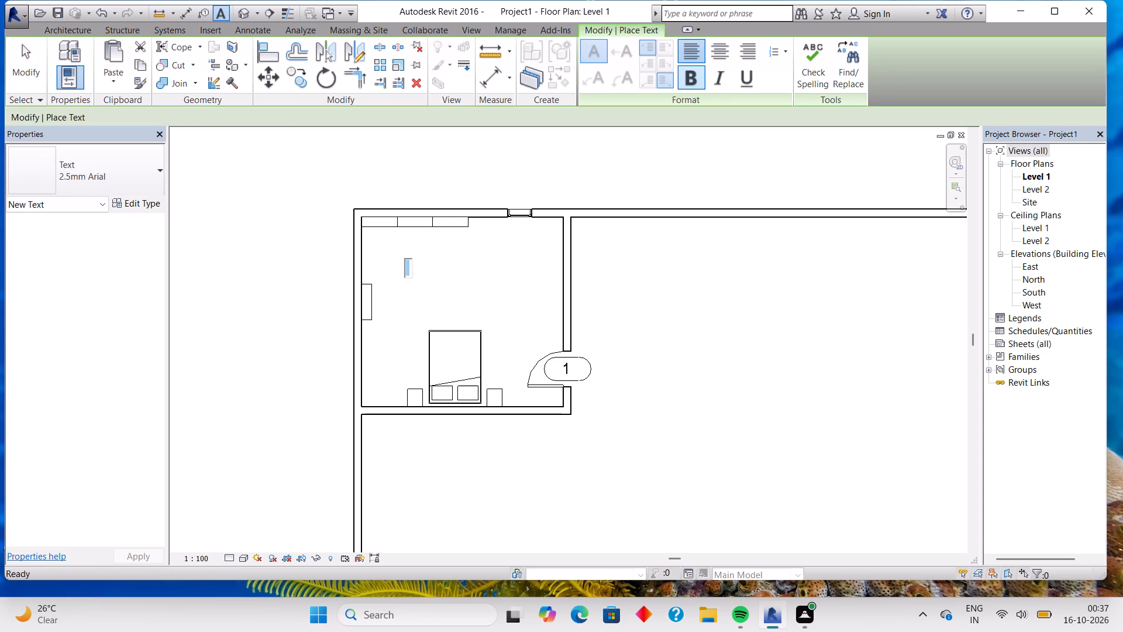
type("MASTER")
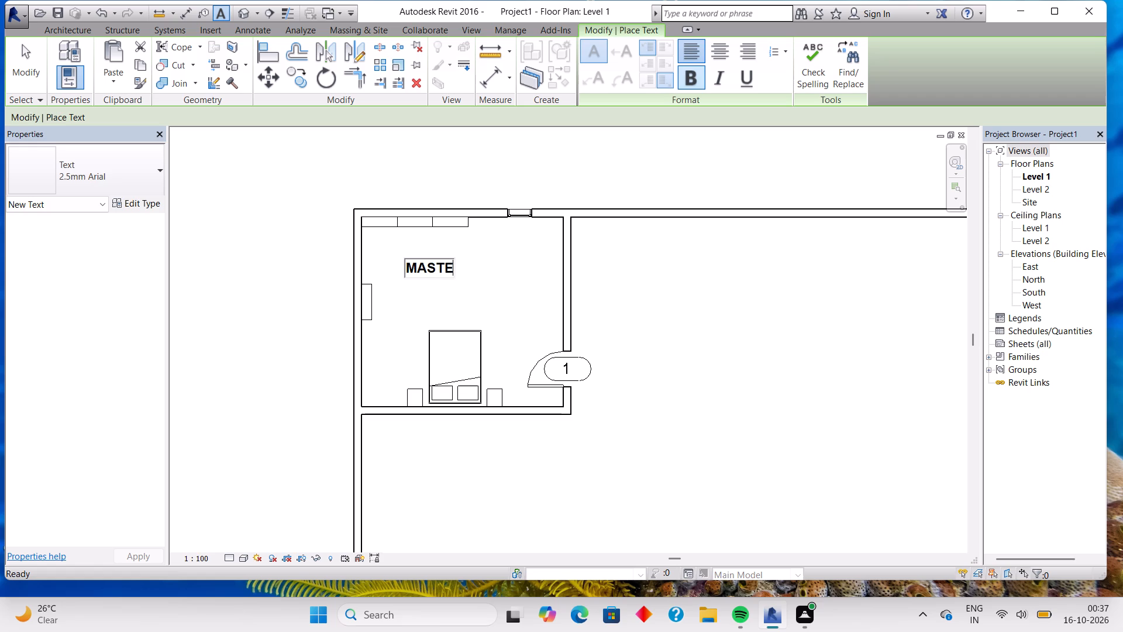
type("BEDROOM")
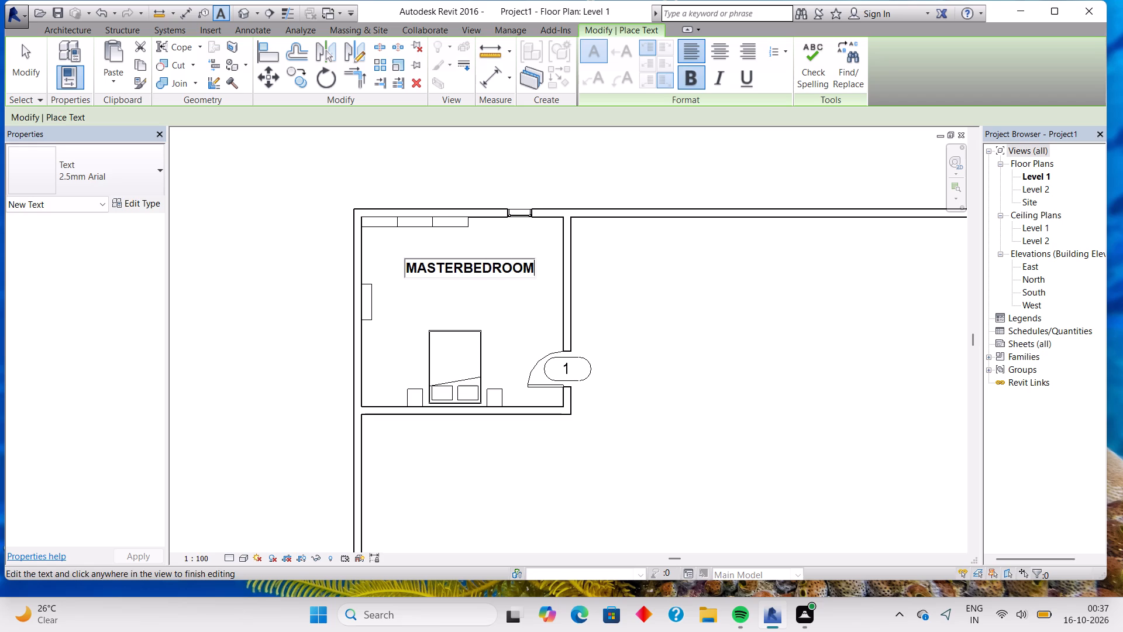
key("Return")
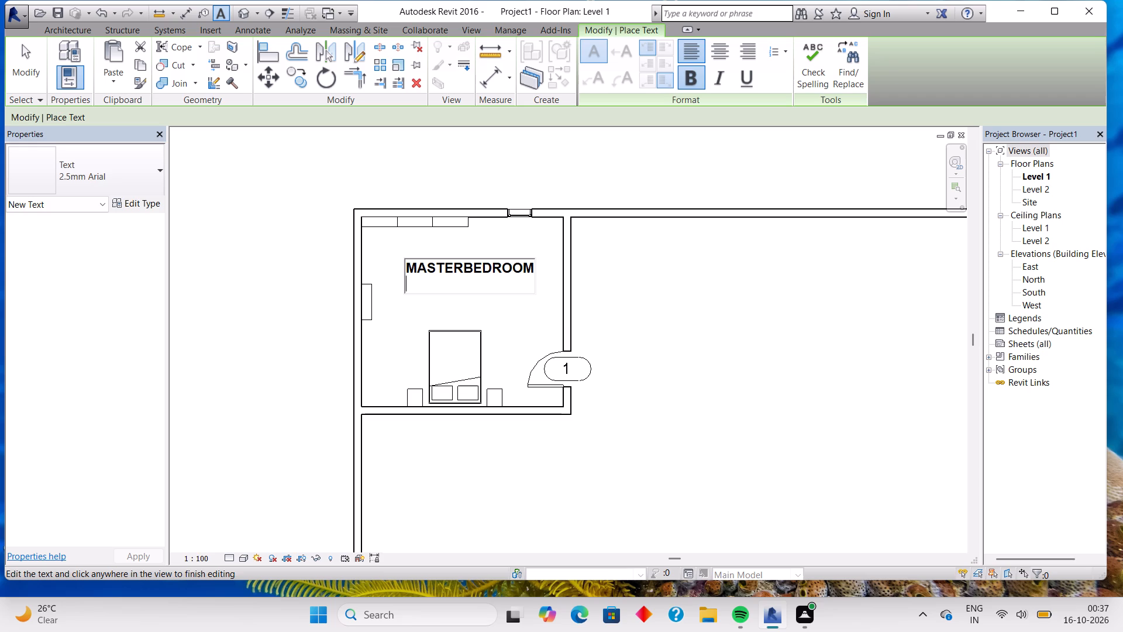
type("17")
key("apostrophe")
key("x")
type("16")
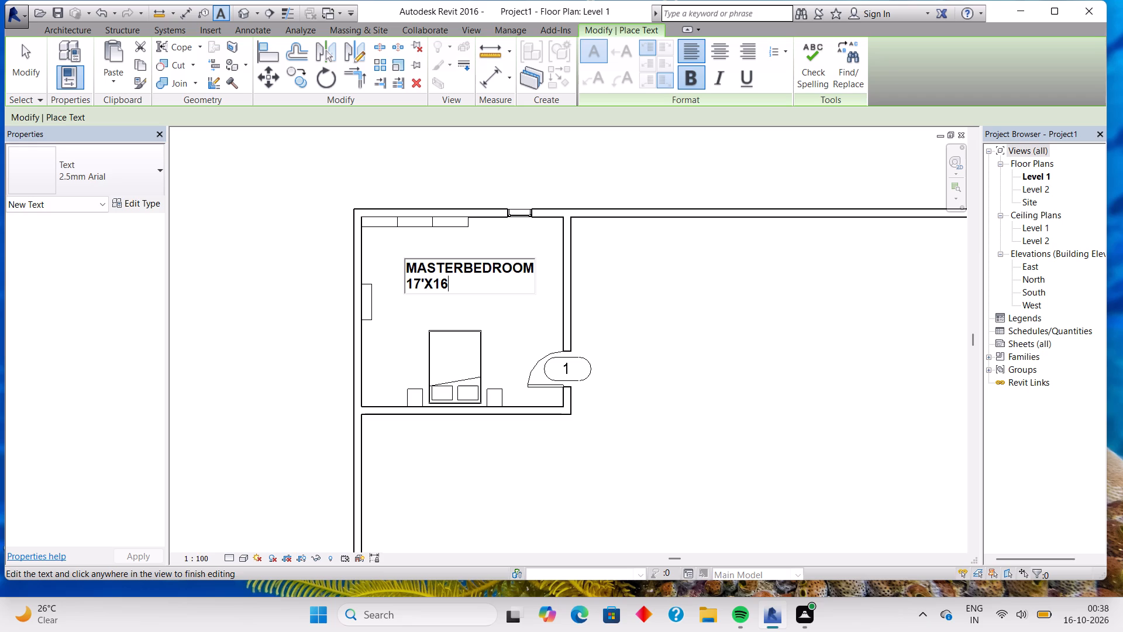
key("apostrophe")
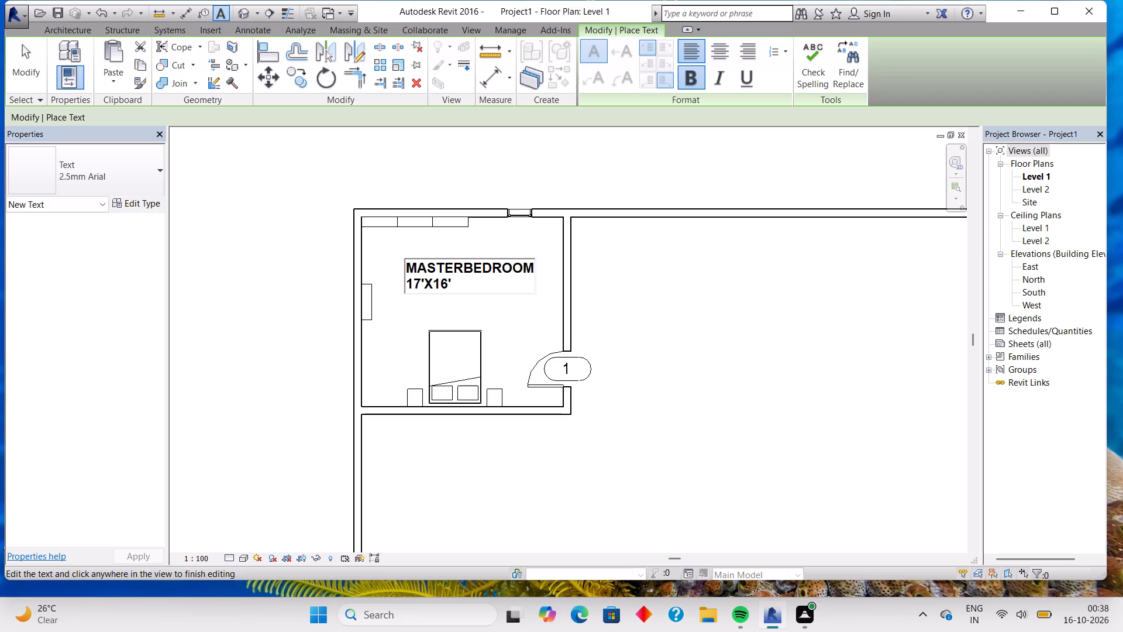
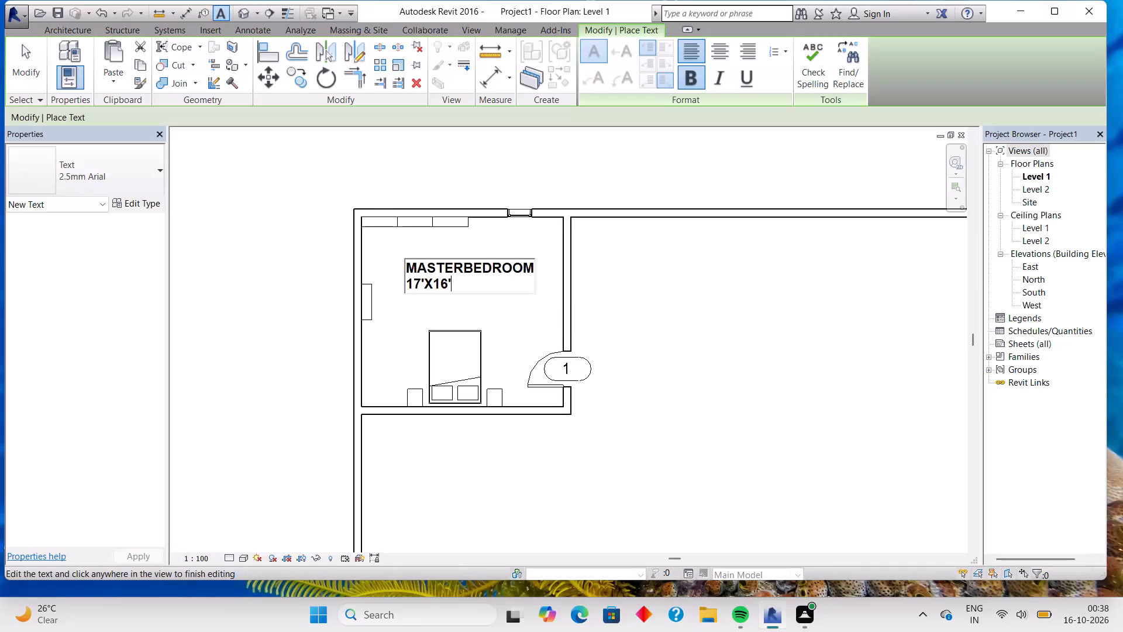
Finish editing the master bedroom label and exit the Text command.
middle_click_drag(736, 298, 656, 317)
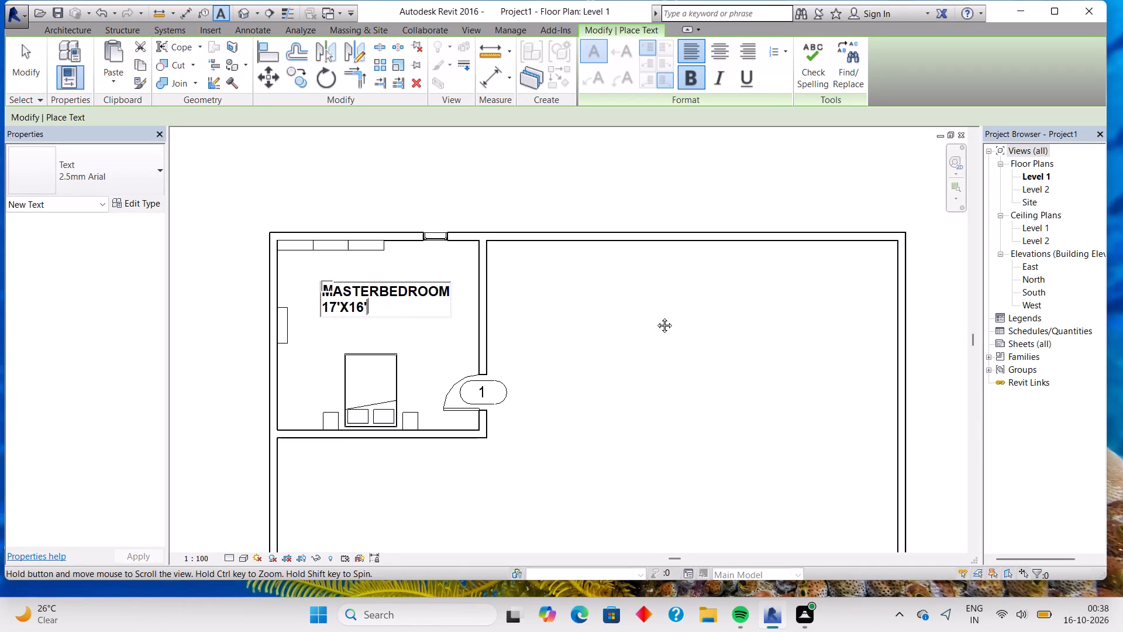
middle_click_drag(656, 317, 659, 312)
left_click(604, 305)
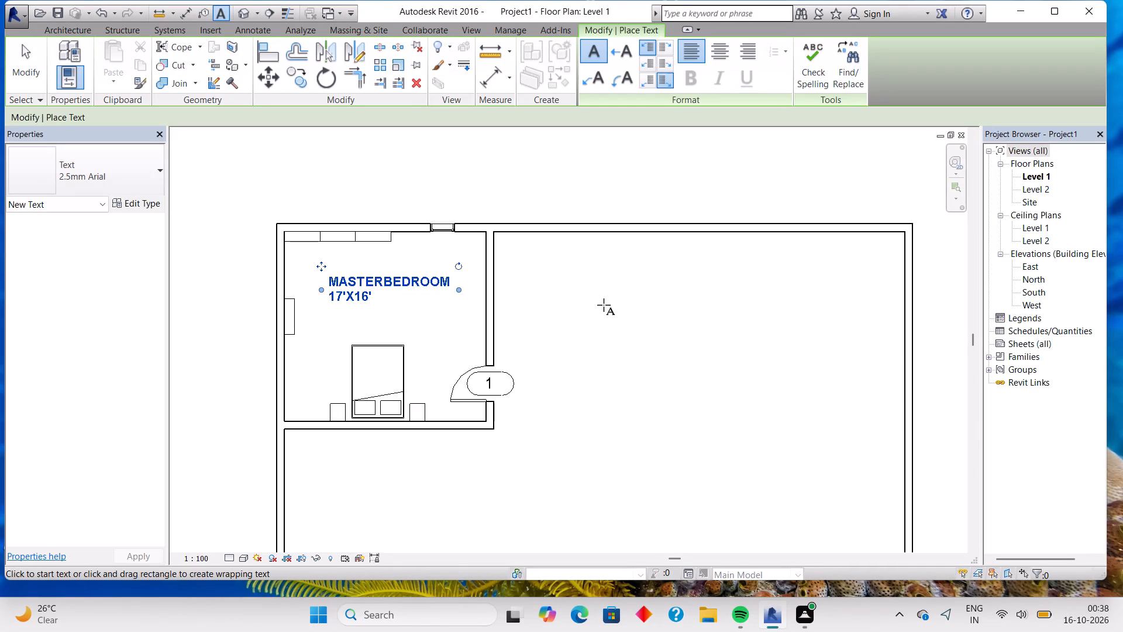
left_click(617, 356)
key("Escape")
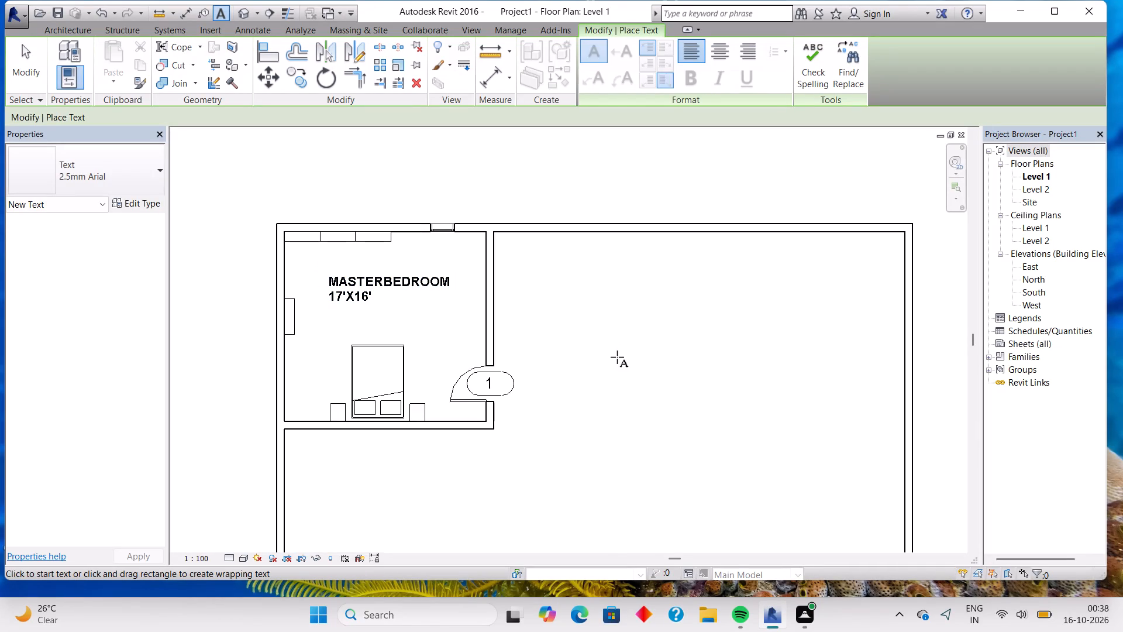
key("Escape")
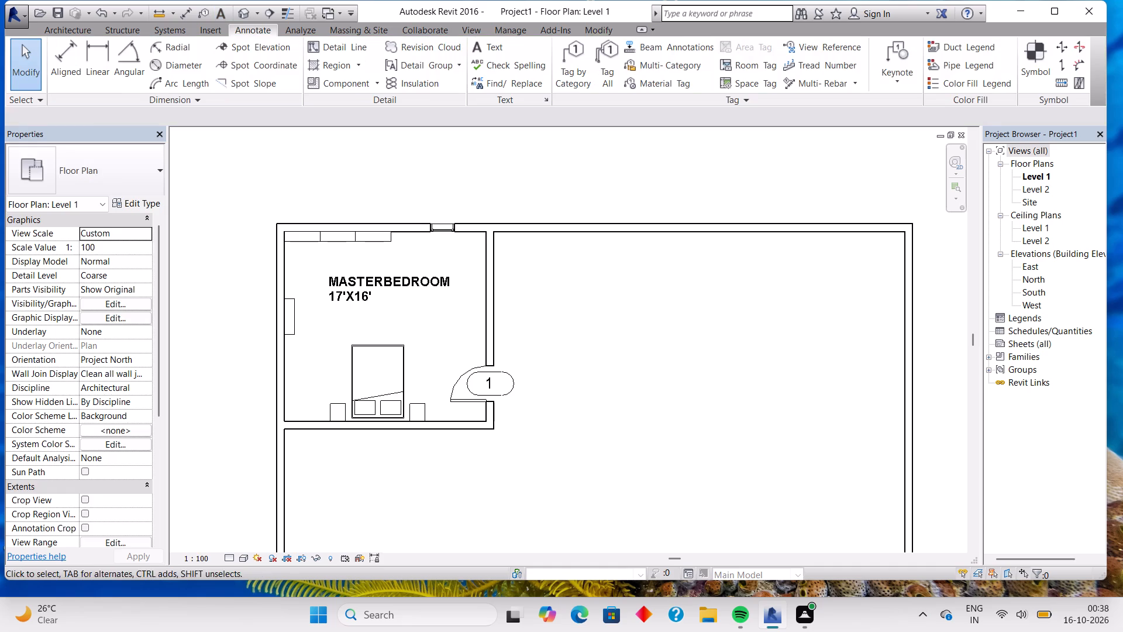
key("Escape")
Draw 200mm generic walls from the midpoint of the bedroom's east wall, east and then north to the outer wall, enclosing about 10'-8" by 8'-0" inside.
left_click(75, 27)
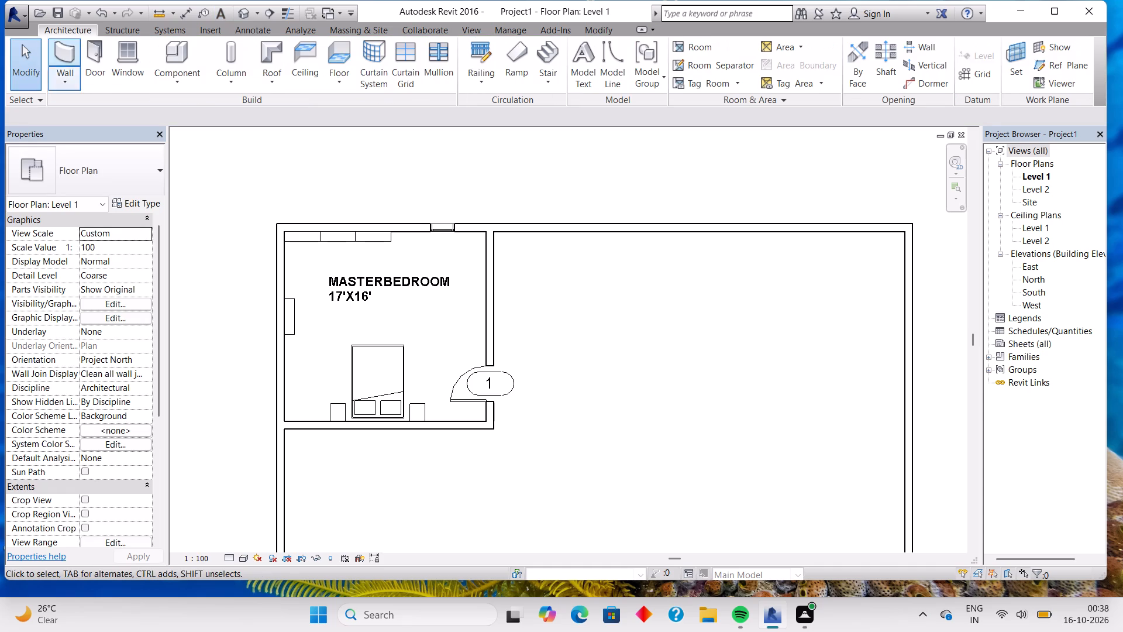
left_click(75, 30)
left_click(69, 56)
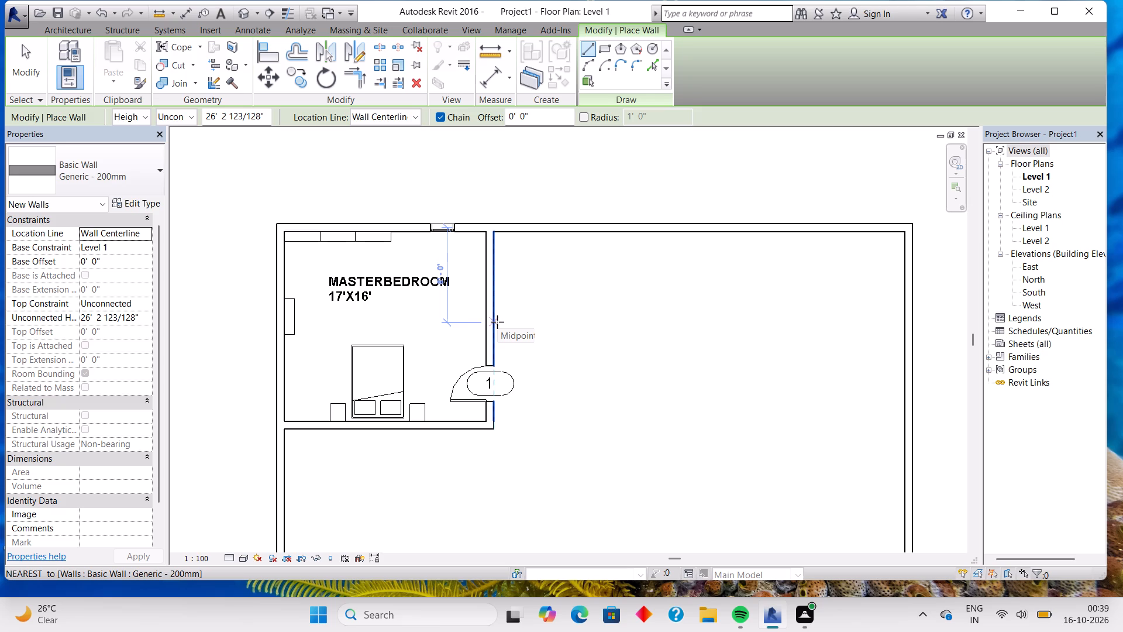
scroll(497, 322, "up", 6)
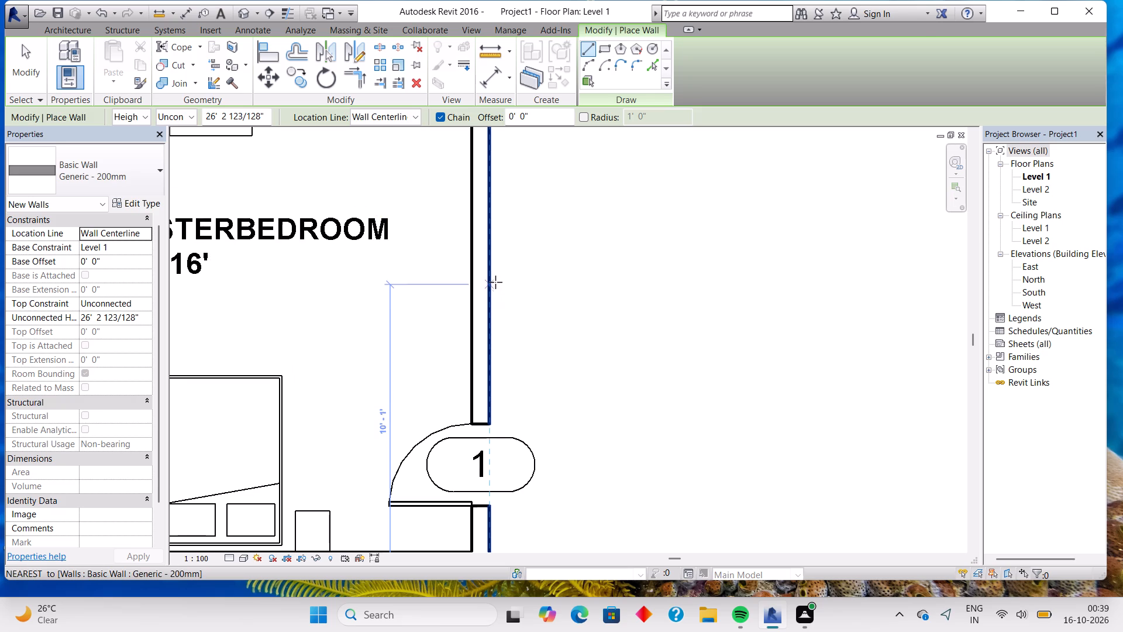
scroll(495, 280, "down", 3)
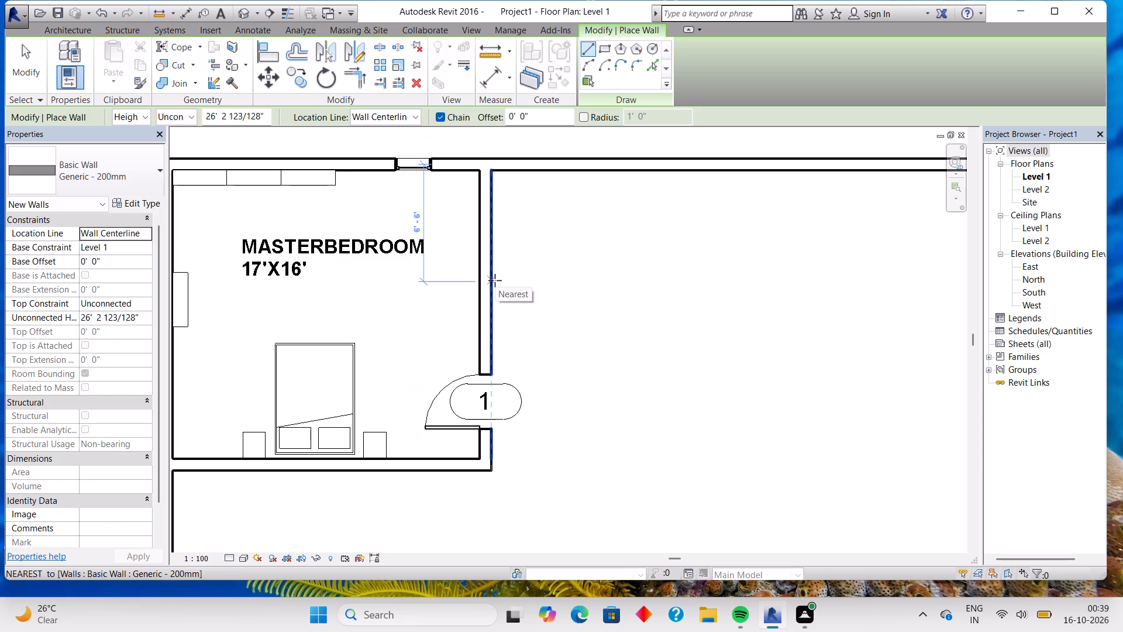
left_click(495, 317)
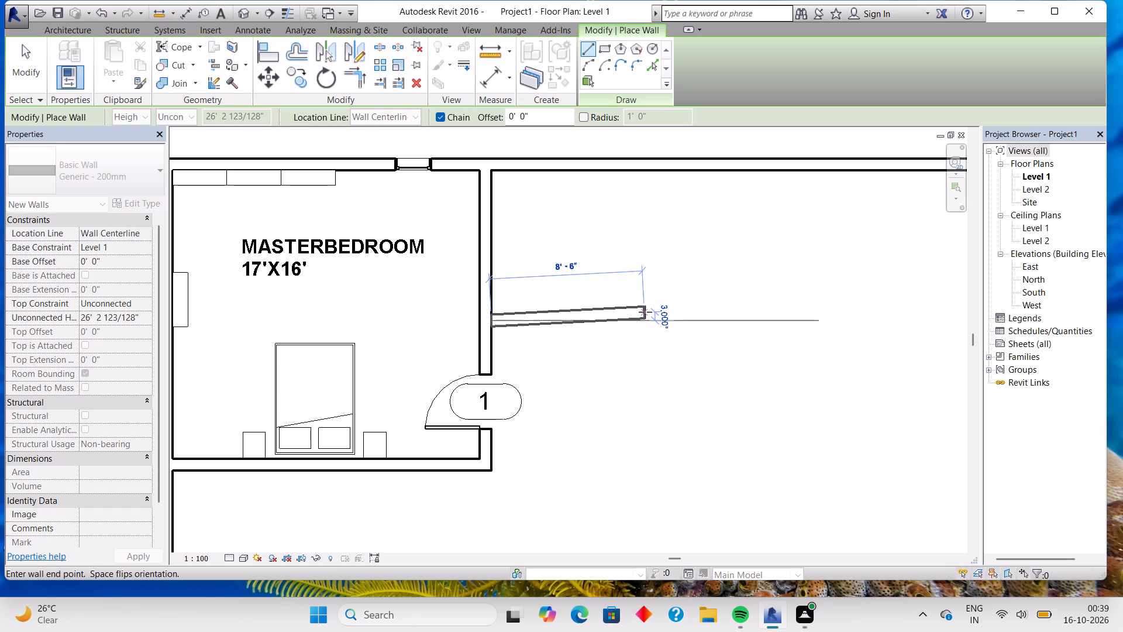
left_click(690, 320)
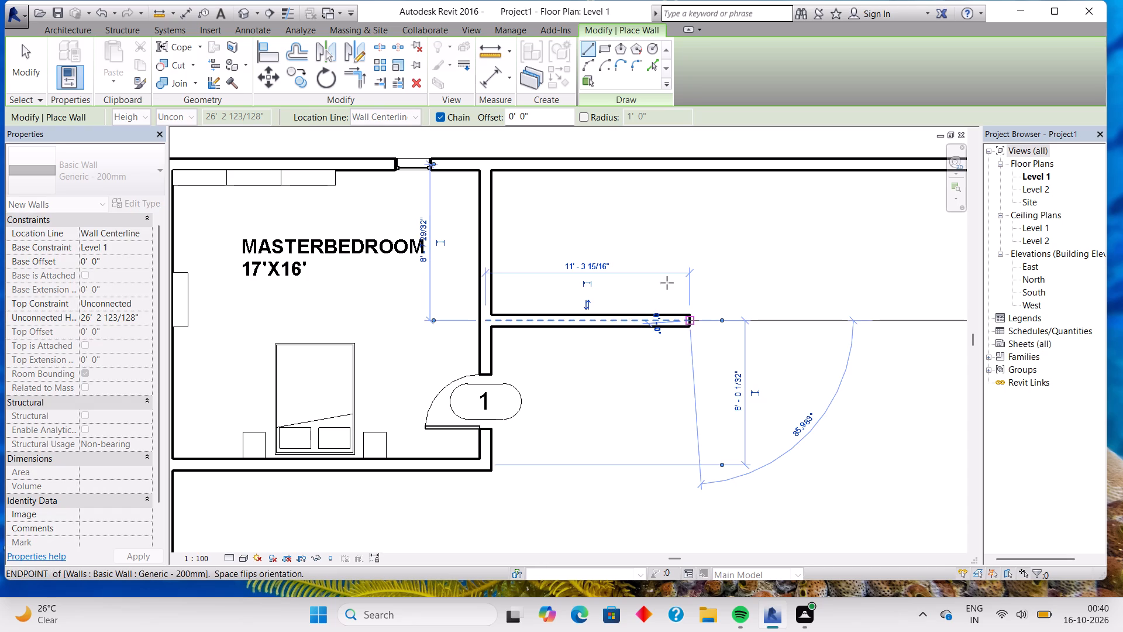
left_click(687, 176)
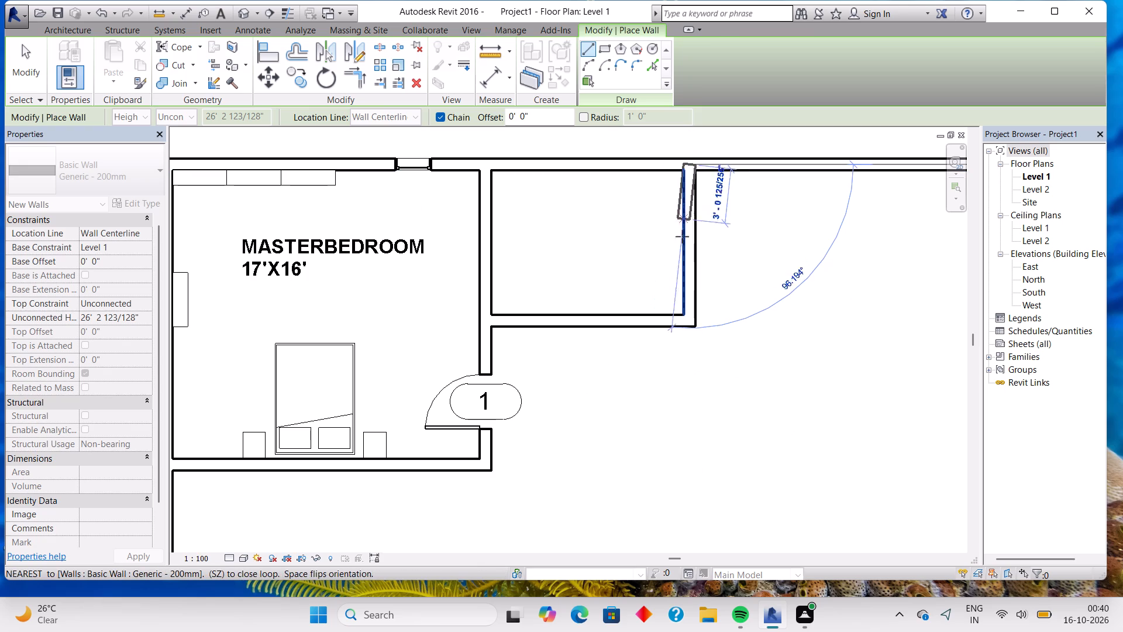
key("Escape")
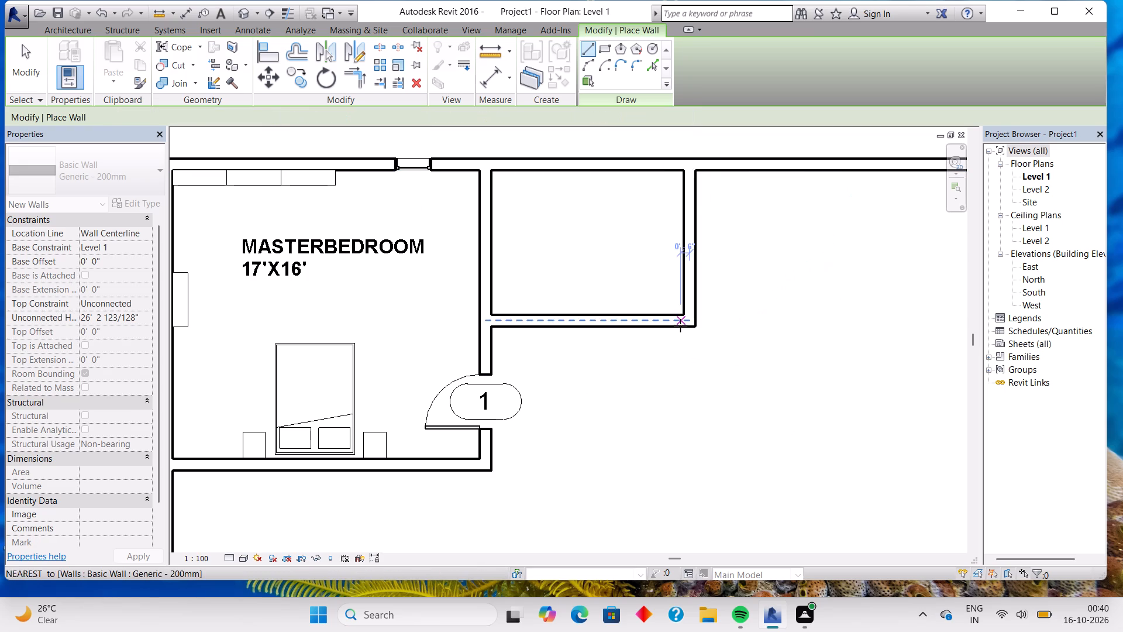
scroll(680, 325, "down", 2)
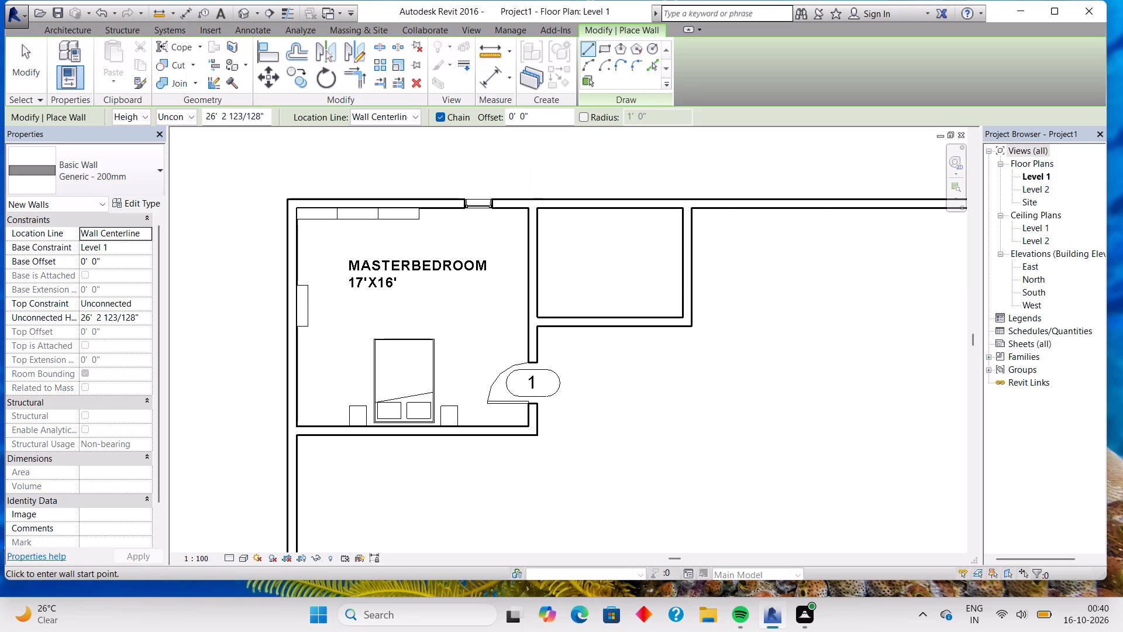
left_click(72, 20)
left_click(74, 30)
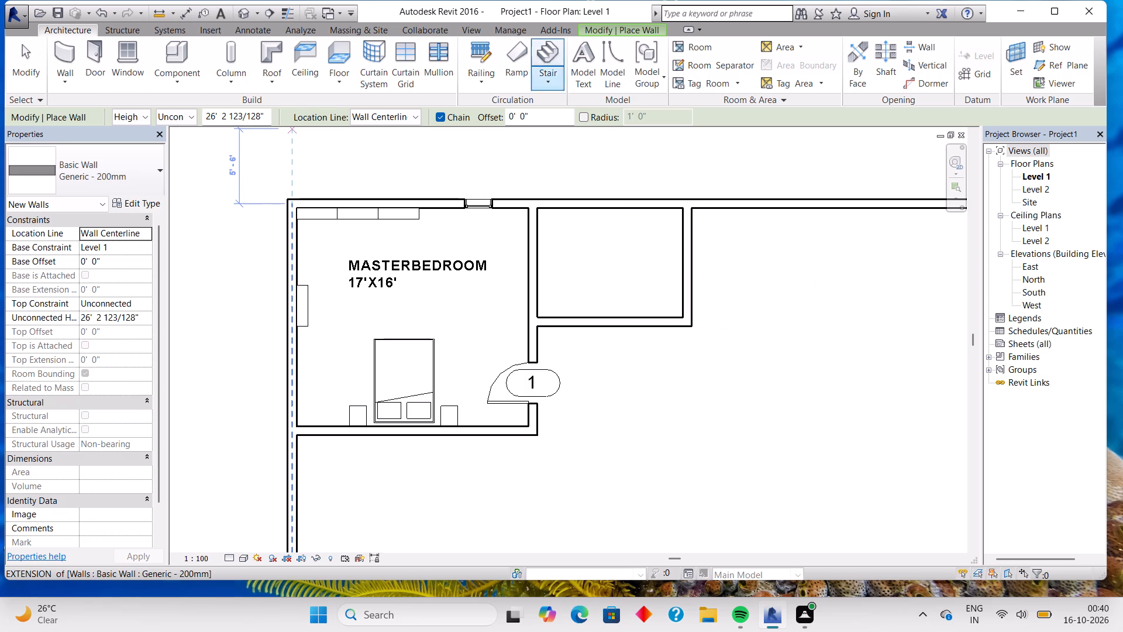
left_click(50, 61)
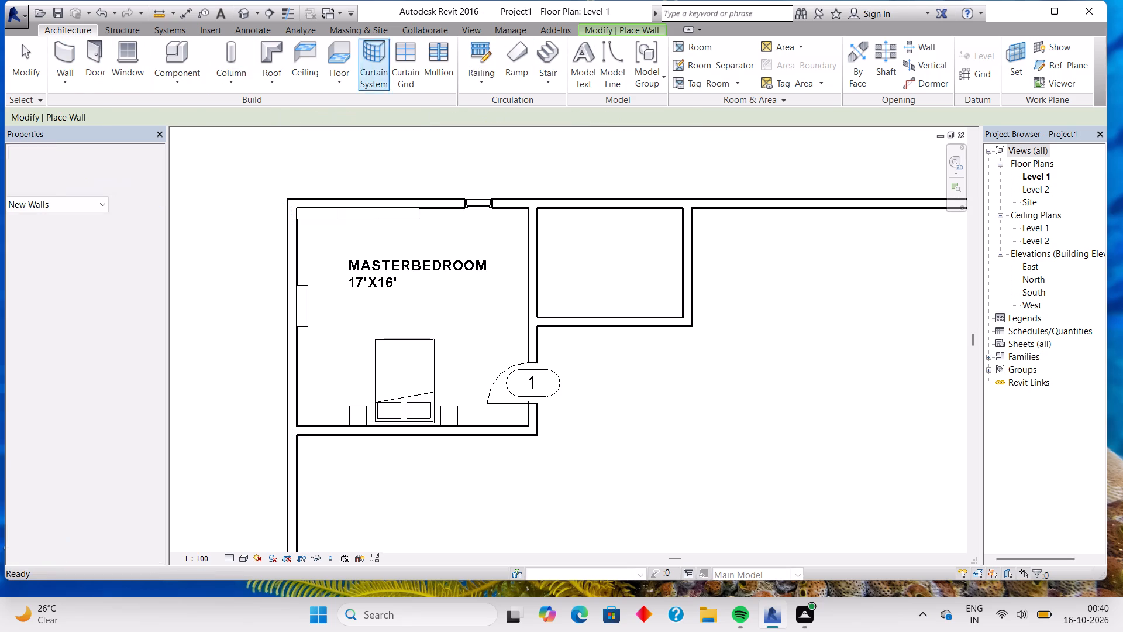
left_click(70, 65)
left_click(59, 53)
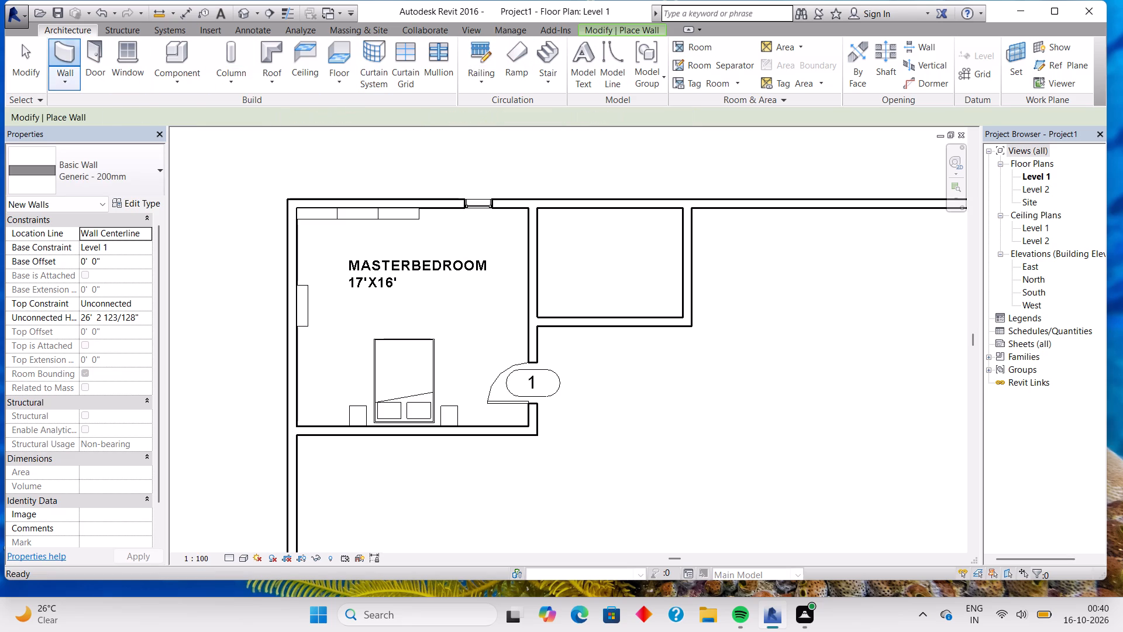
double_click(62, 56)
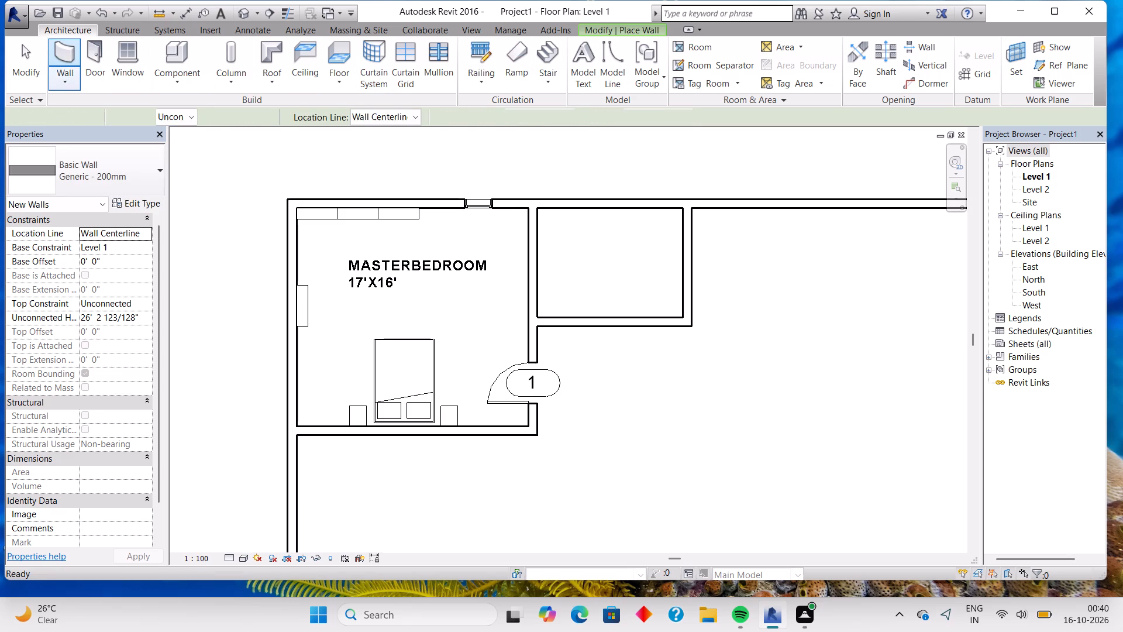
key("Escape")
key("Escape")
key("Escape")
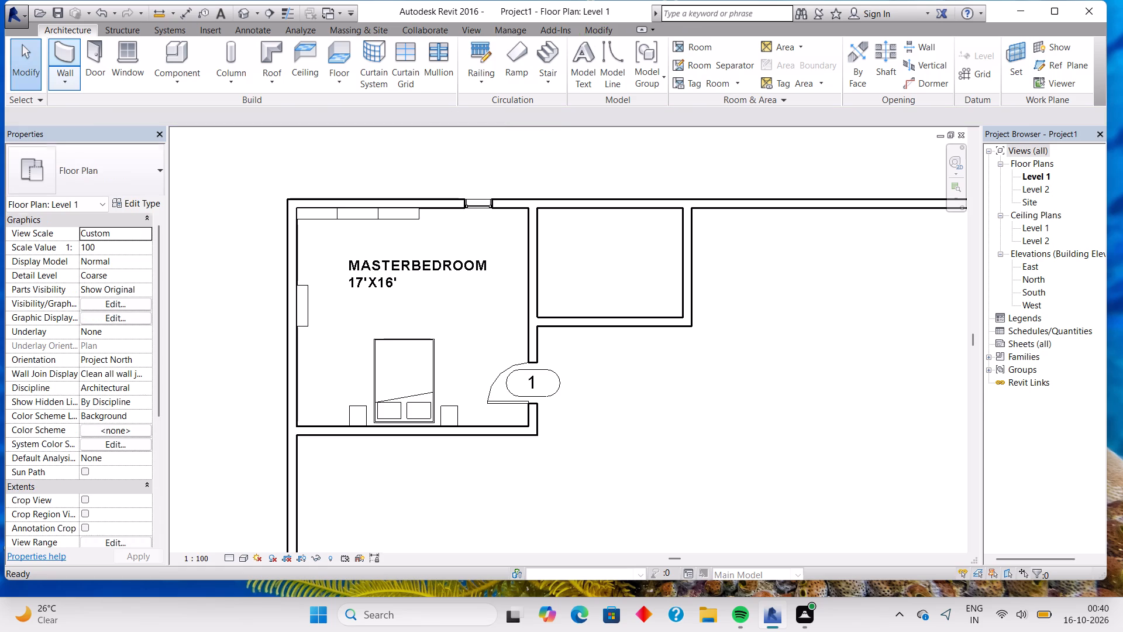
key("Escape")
Measure the new room's inside width and depth with temporary aligned dimensions, without placing them.
left_click(70, 47)
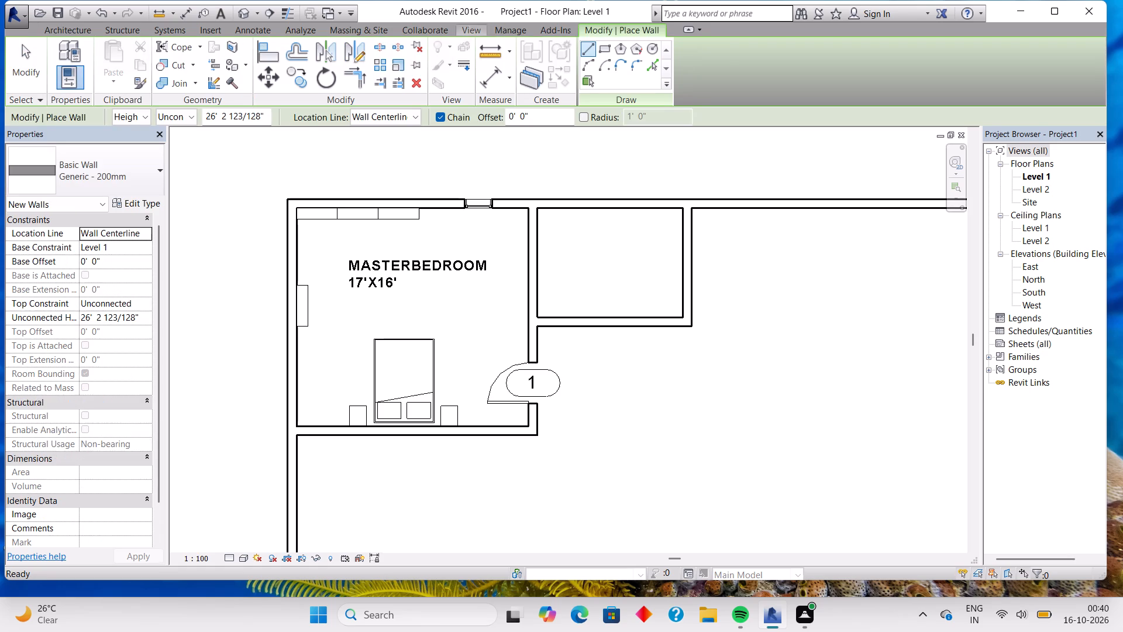
left_click(495, 78)
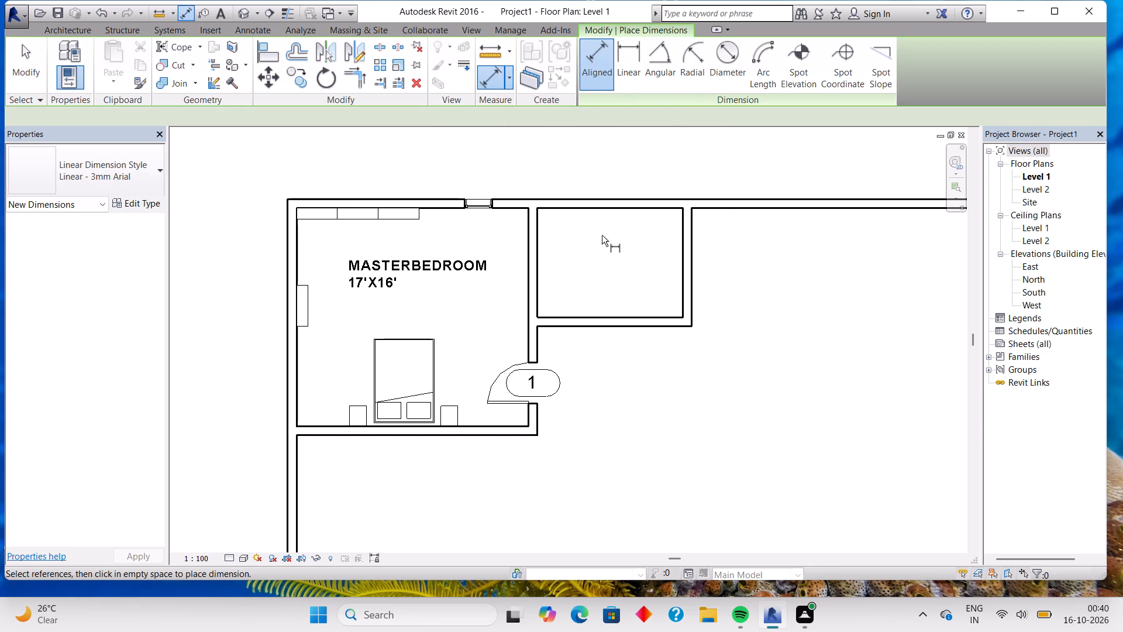
left_click(539, 250)
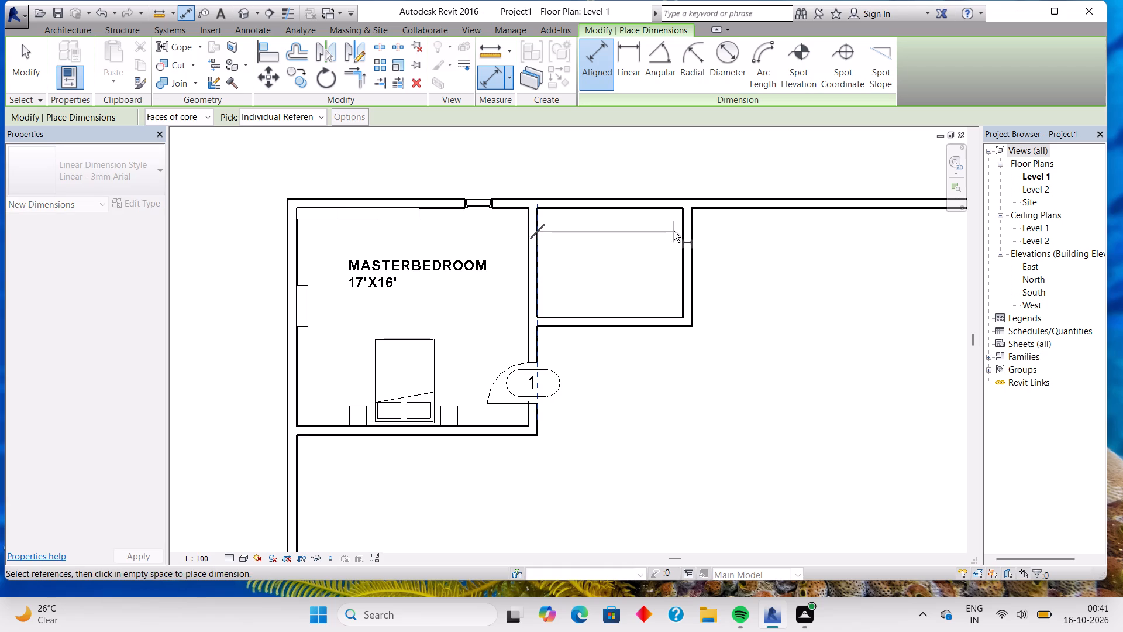
left_click(682, 224)
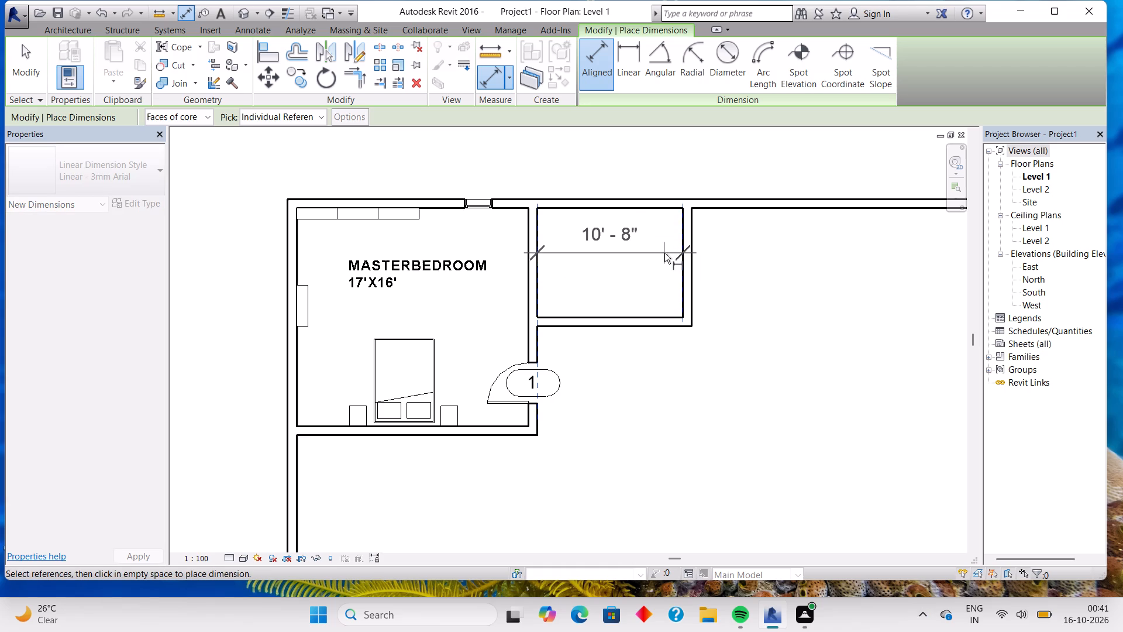
key("Escape")
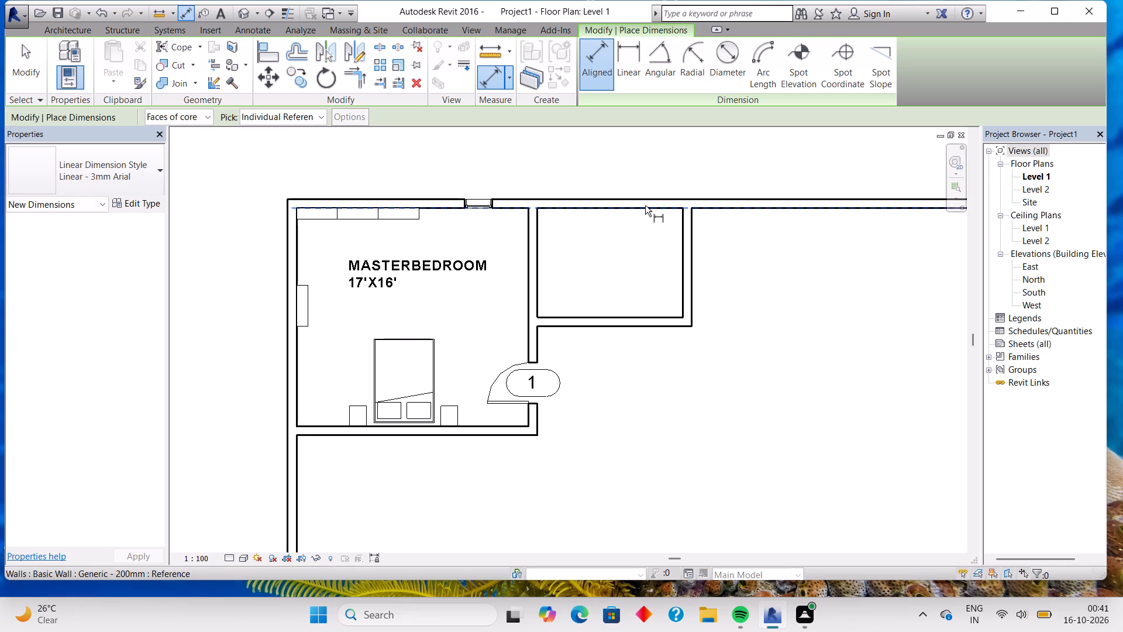
left_click(645, 205)
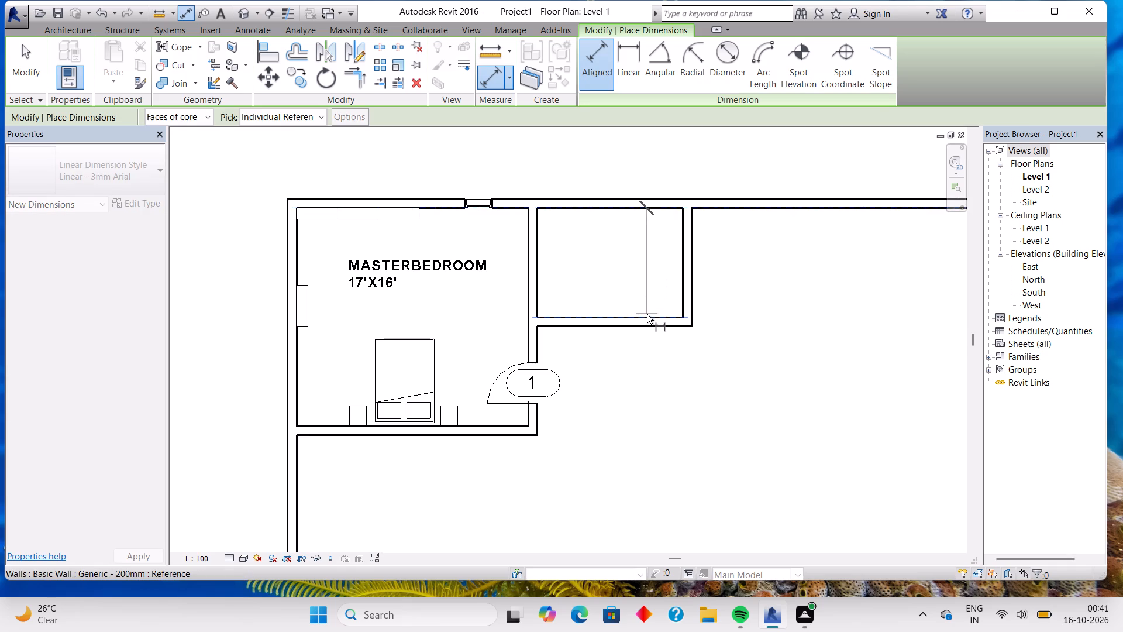
scroll(647, 317, "up", 4)
left_click(647, 317)
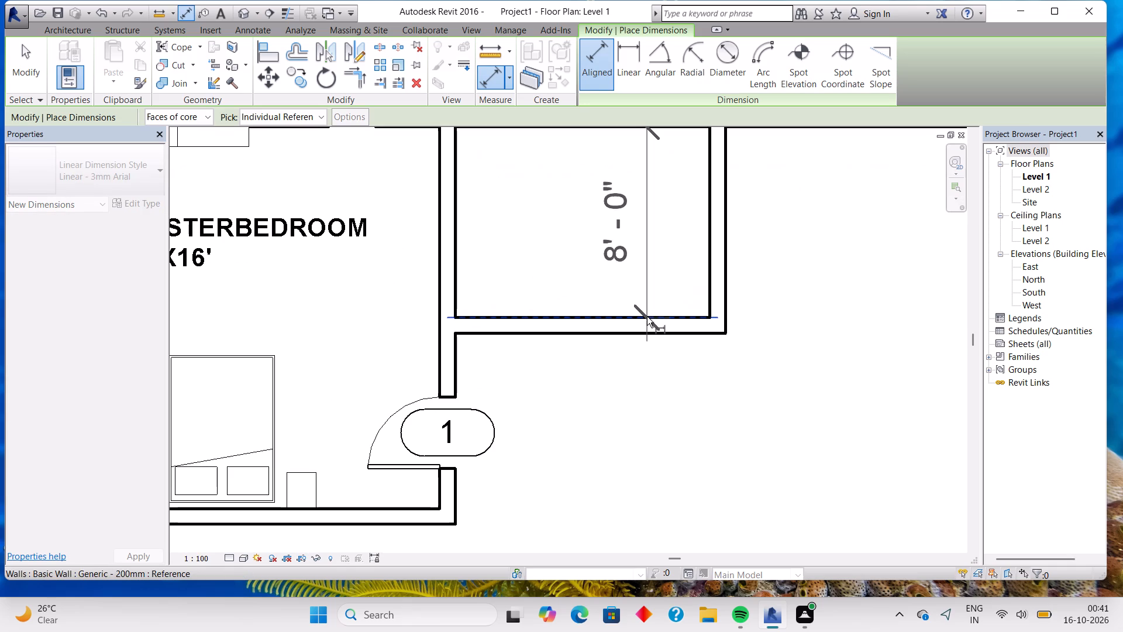
scroll(647, 317, "down", 2)
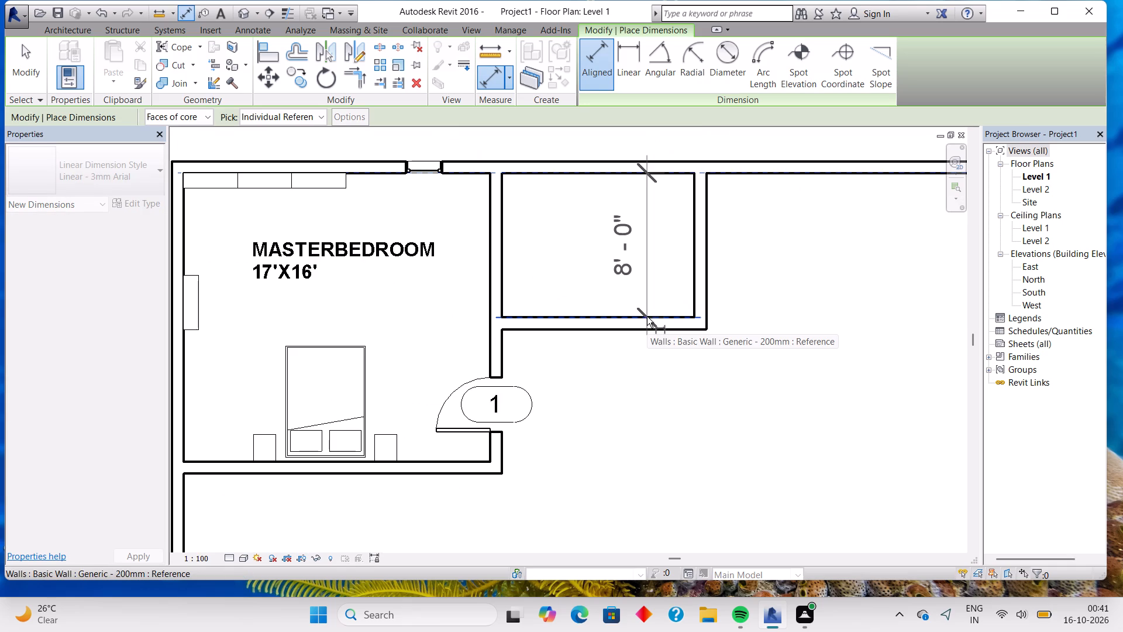
key("Escape")
key("Escape")
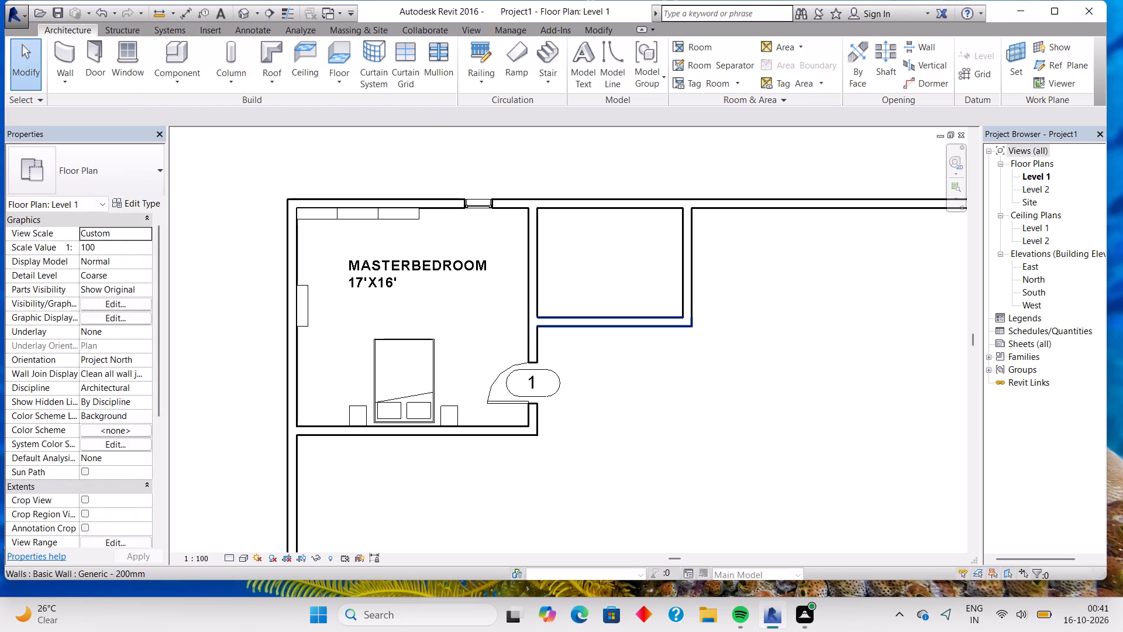
Nudge the new room's south wall about 6" south, making the room about 8'-6" deep inside.
left_click(647, 317)
key("Down")
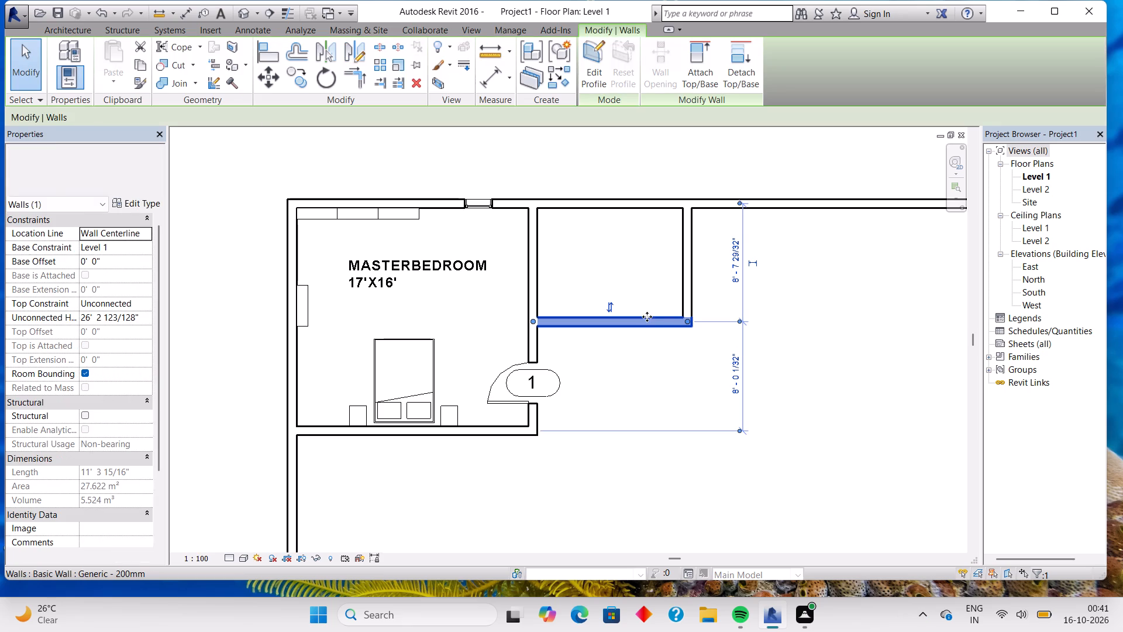
key("Down")
key("Escape")
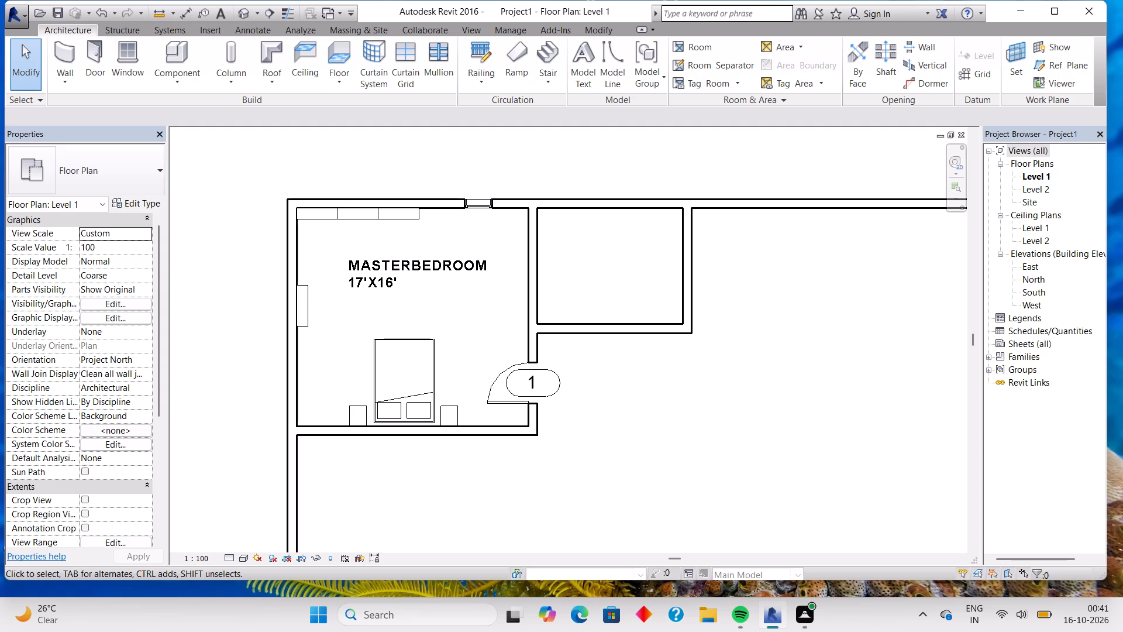
Measure the new room's inside depth and width with temporary aligned dimensions, without placing them.
left_click(64, 51)
left_click(490, 74)
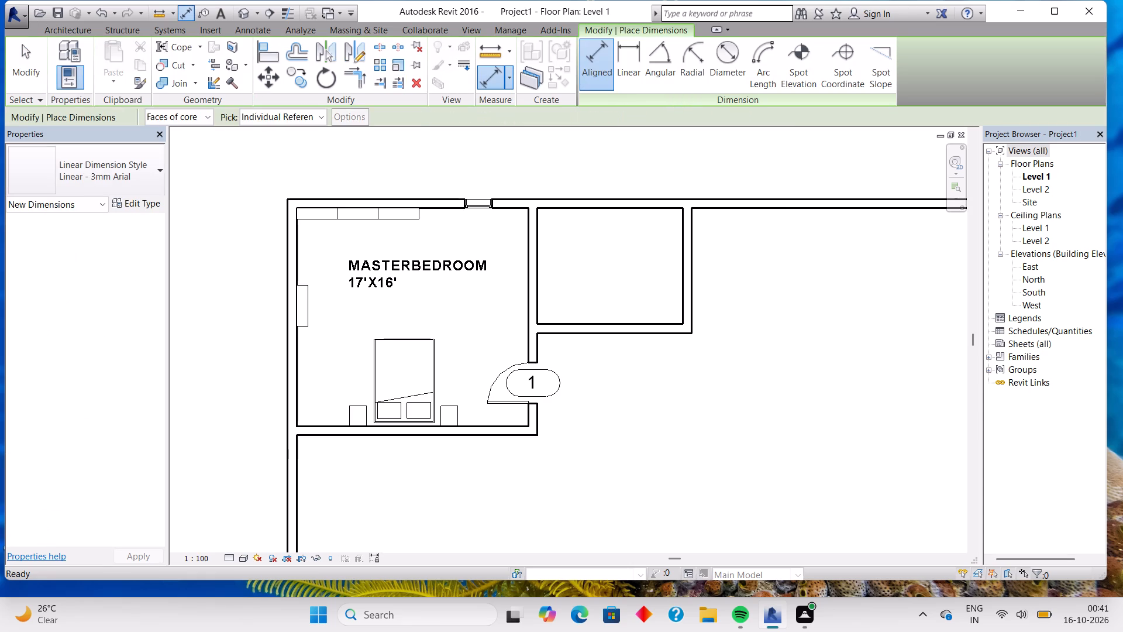
left_click(596, 213)
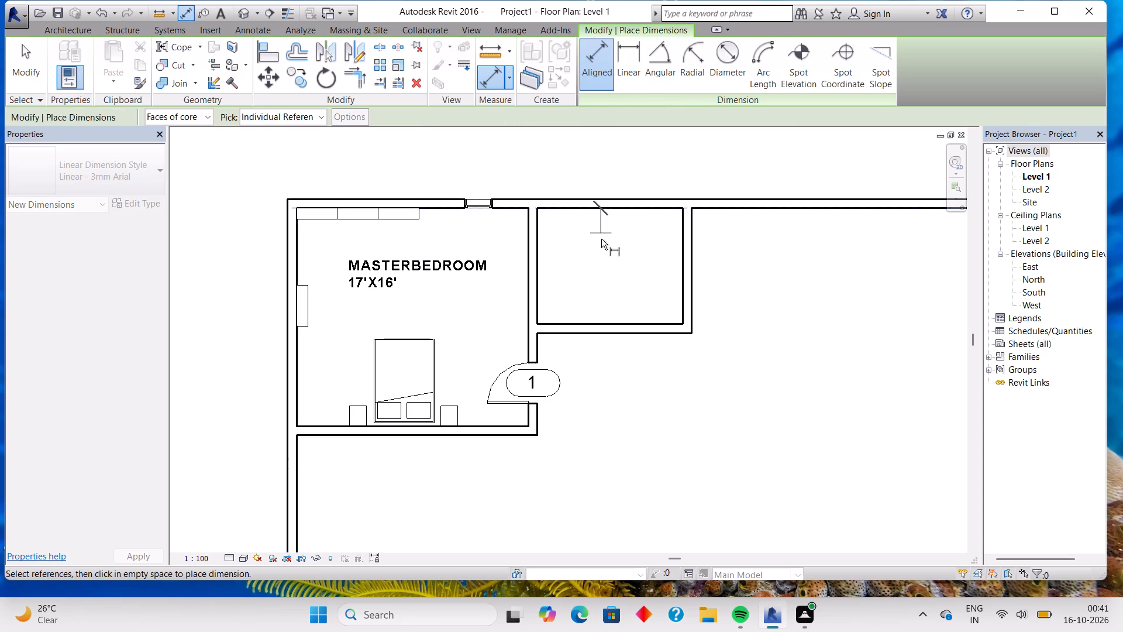
left_click(615, 324)
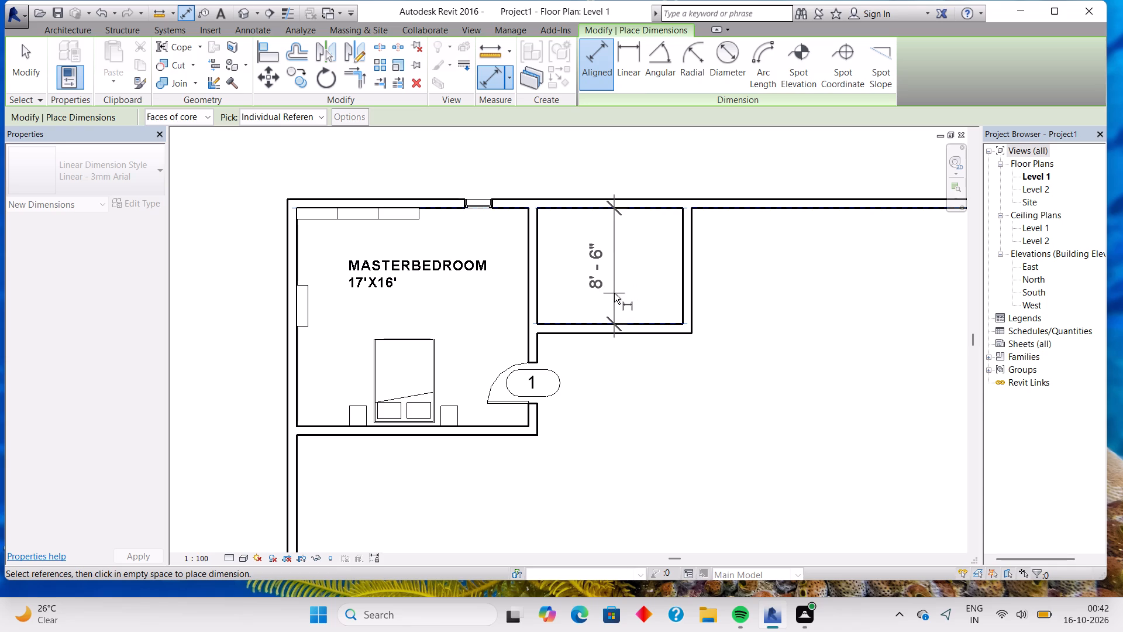
key("Escape")
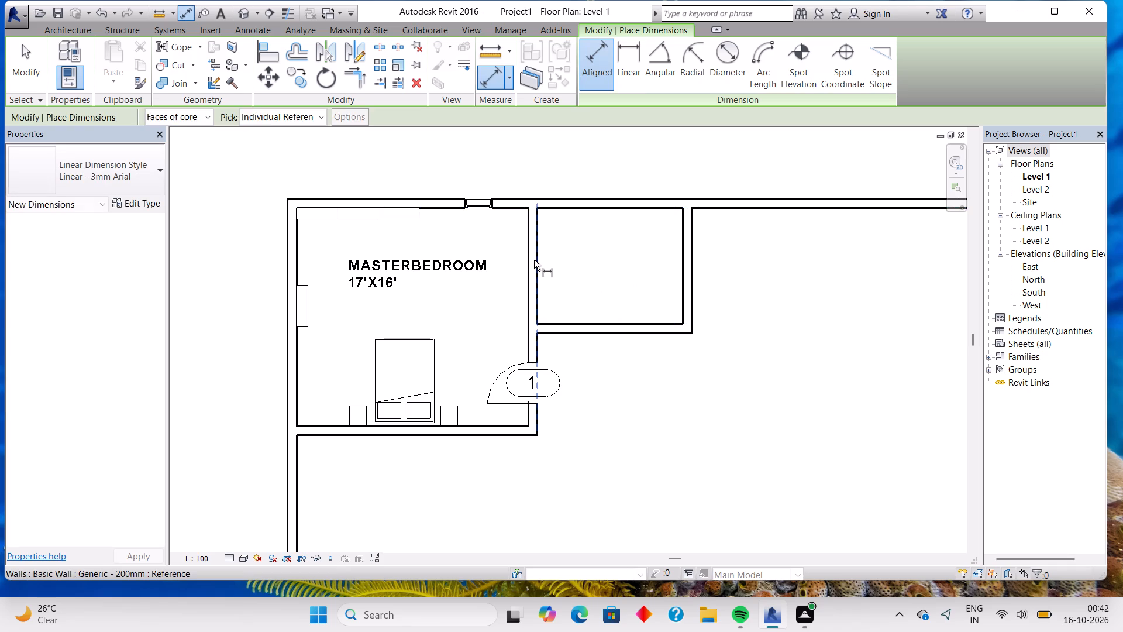
left_click(535, 260)
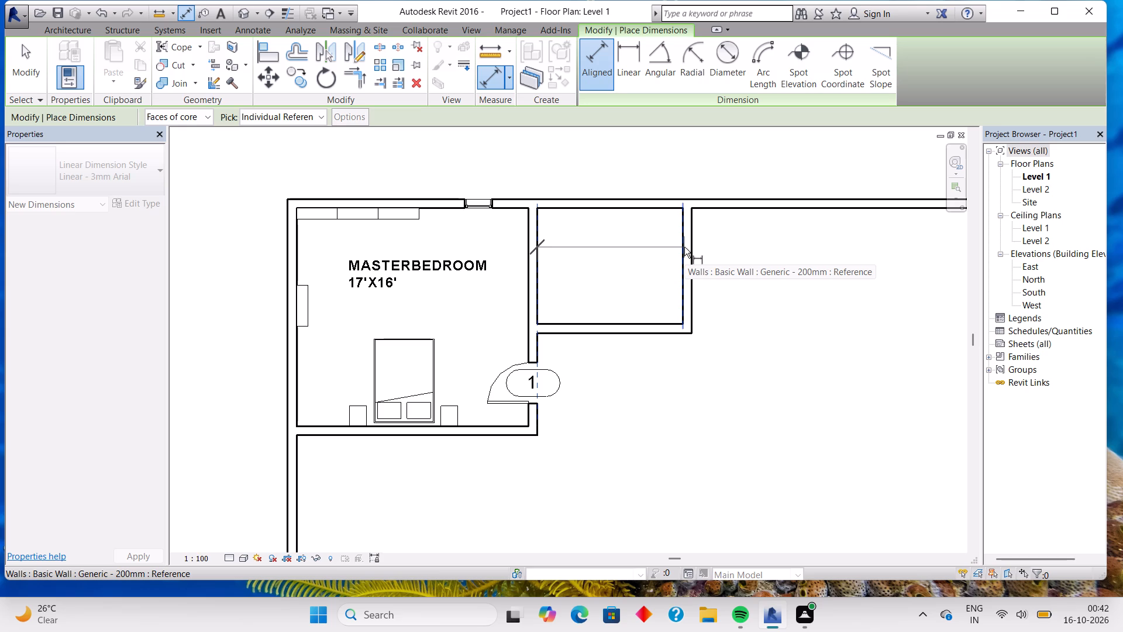
scroll(684, 247, "up", 6)
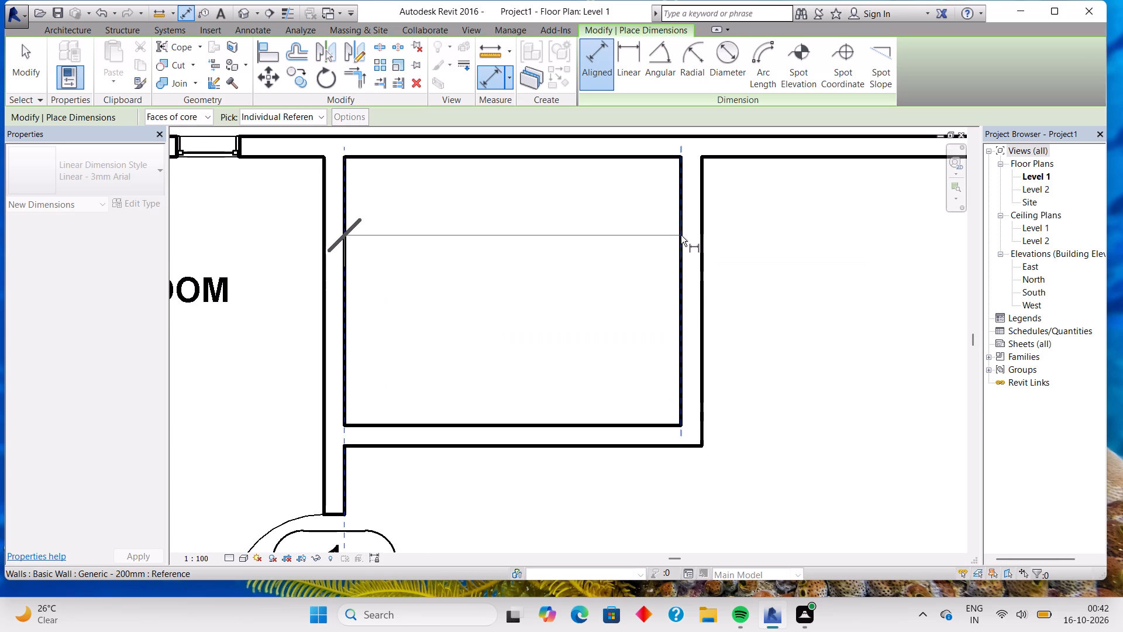
left_click(681, 235)
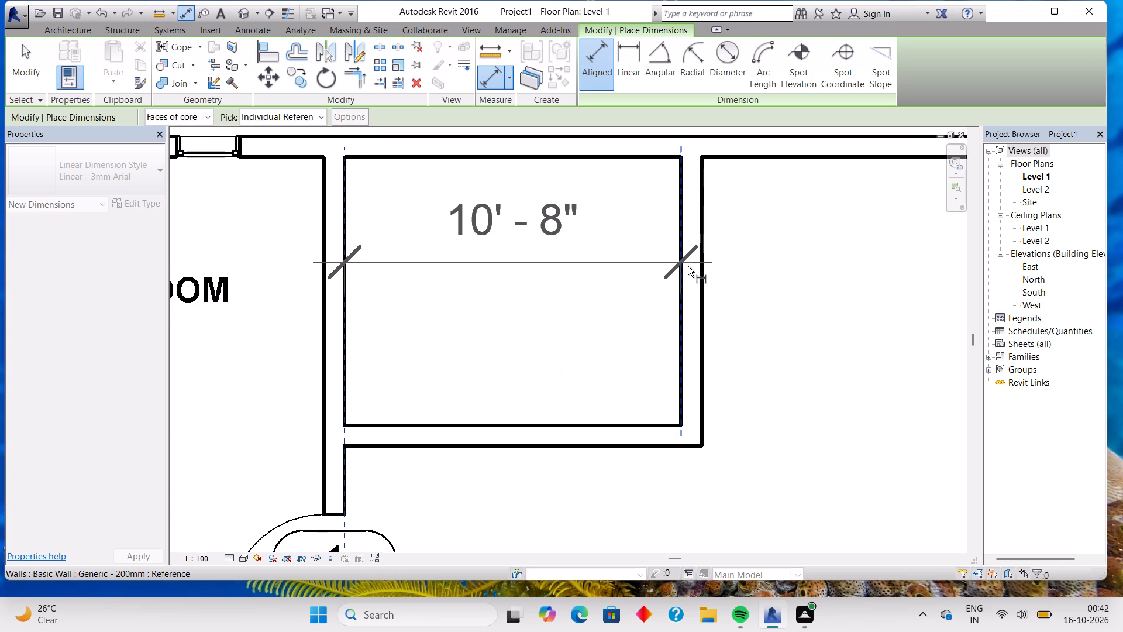
key("Escape")
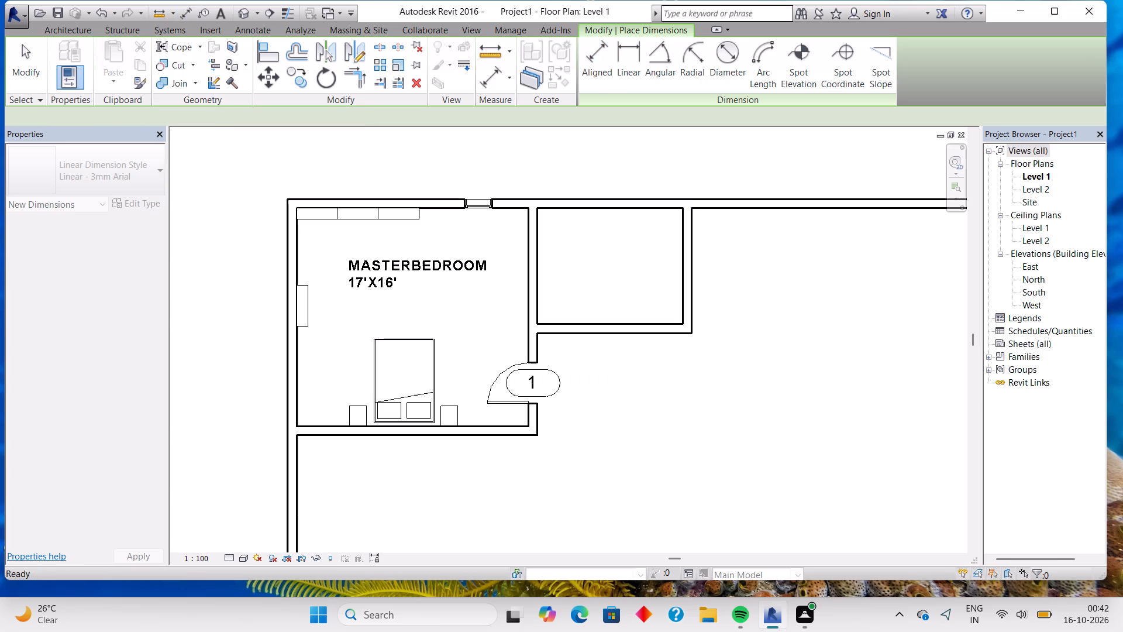
key("Escape")
Nudge the new room's east wall about 6" east, making the room about 11'-2" wide inside.
left_click(688, 277)
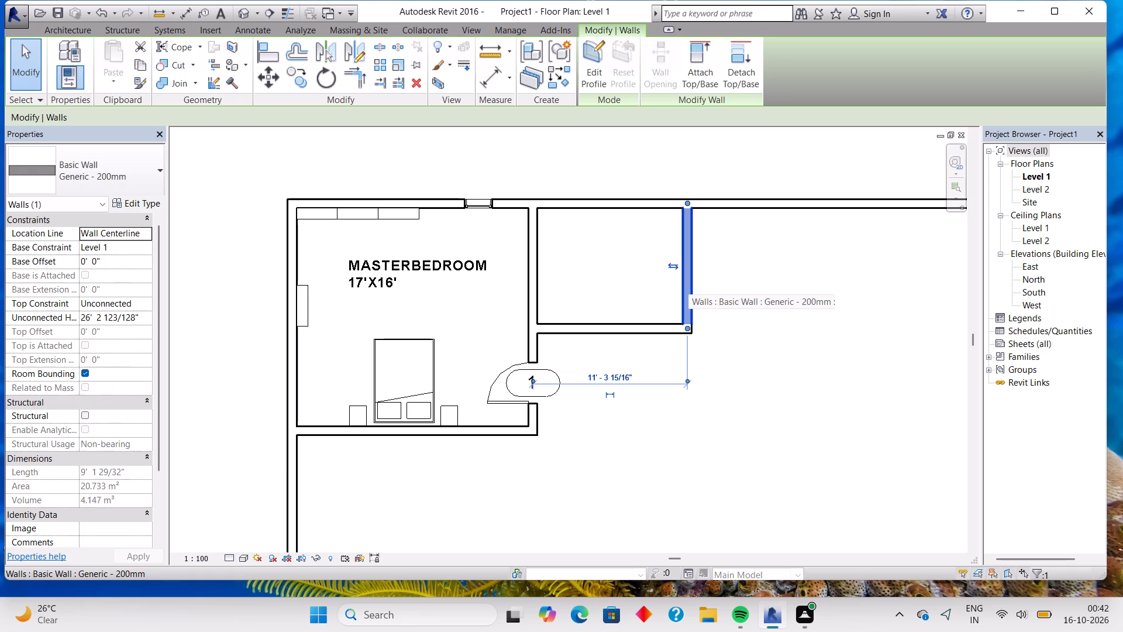
key("Right")
key("Right")
key("Escape")
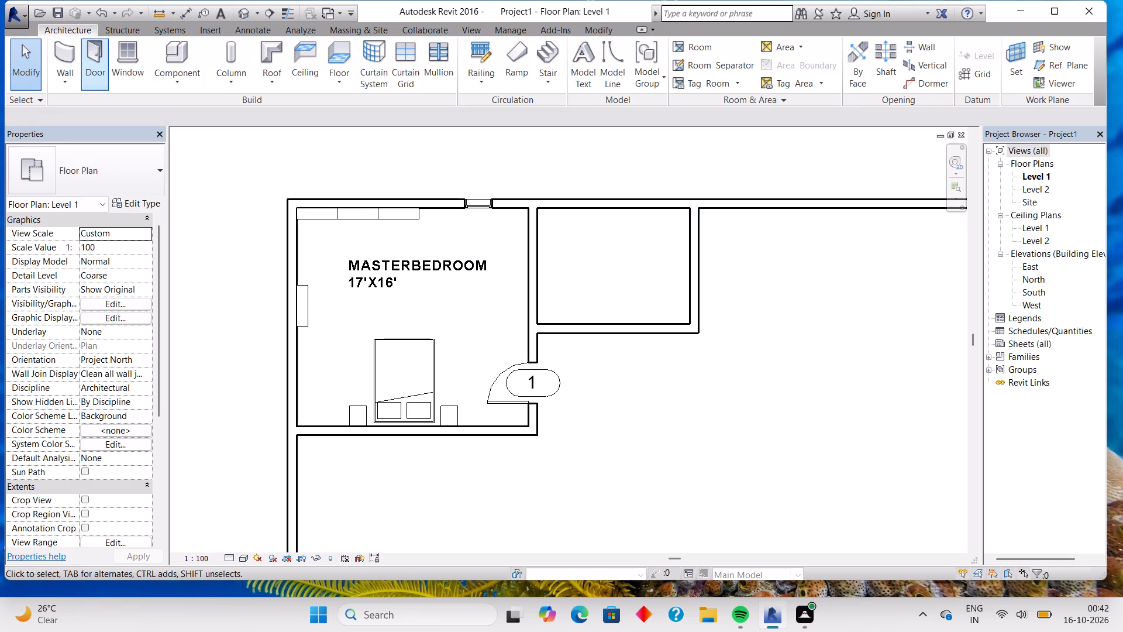
left_click(60, 50)
key("Escape")
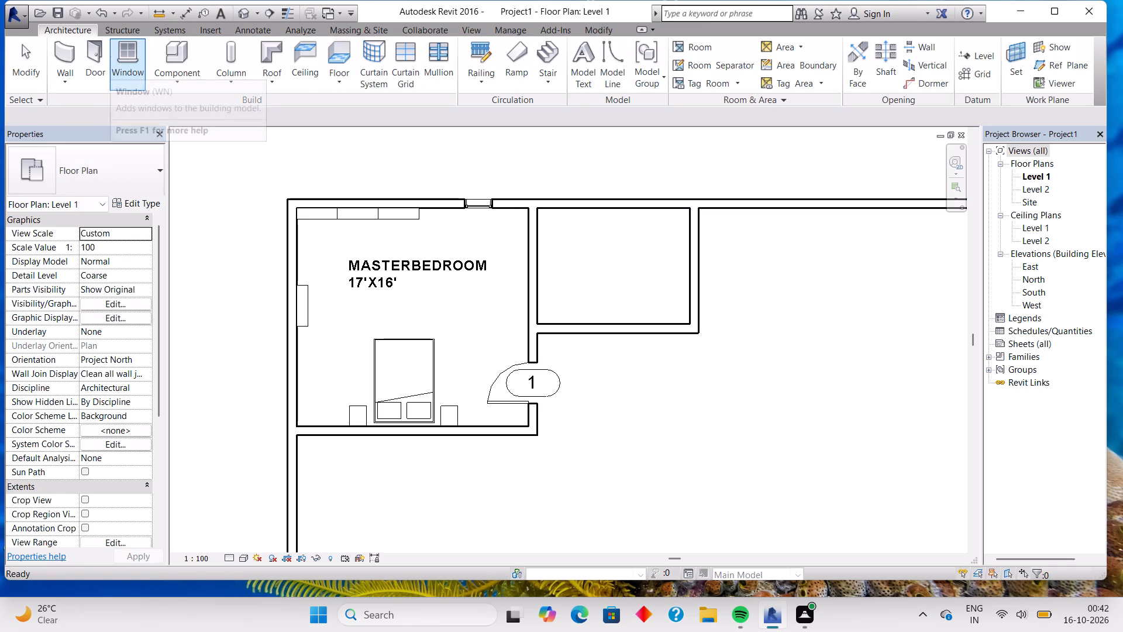
Nudge the new room's south wall about 6" south, making the room 9'-0" deep inside.
left_click(607, 327)
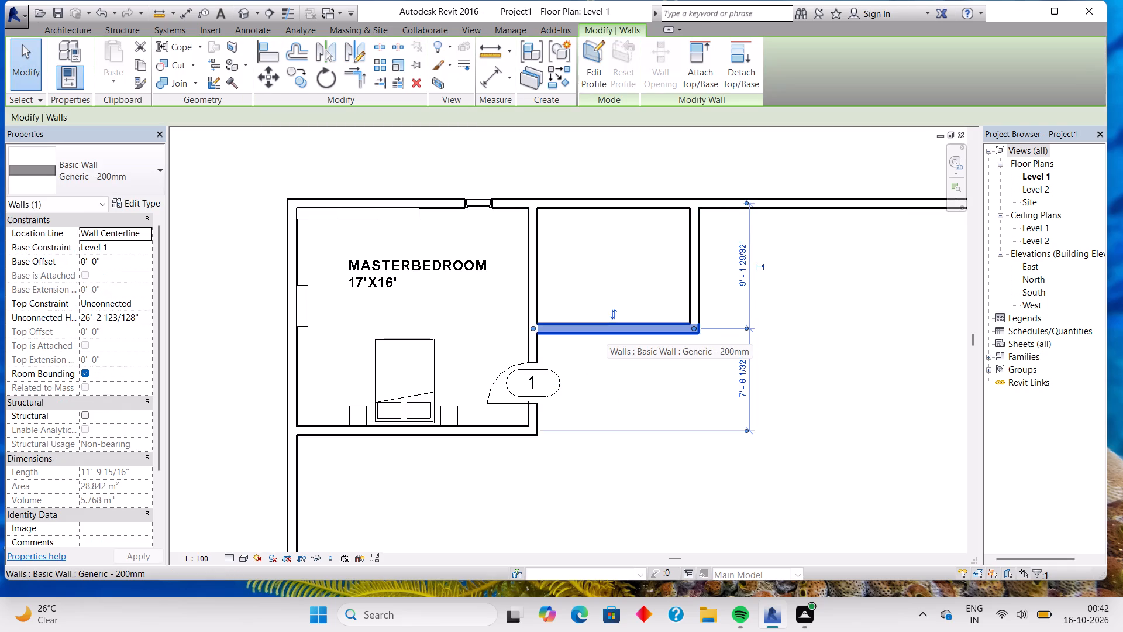
key("Down")
key("Down")
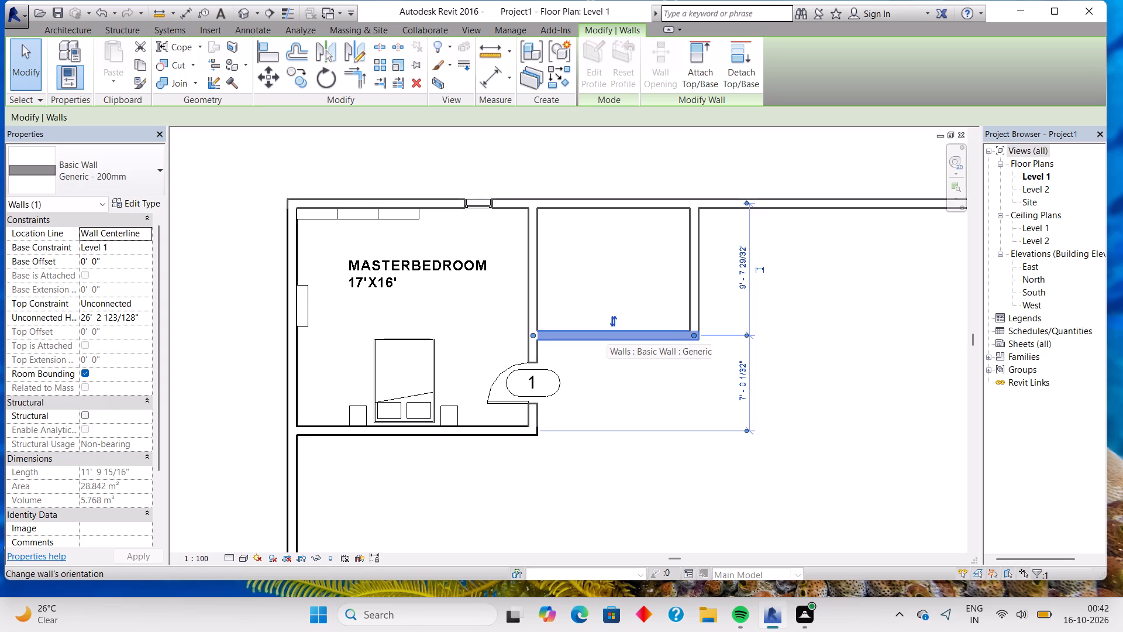
key("Escape")
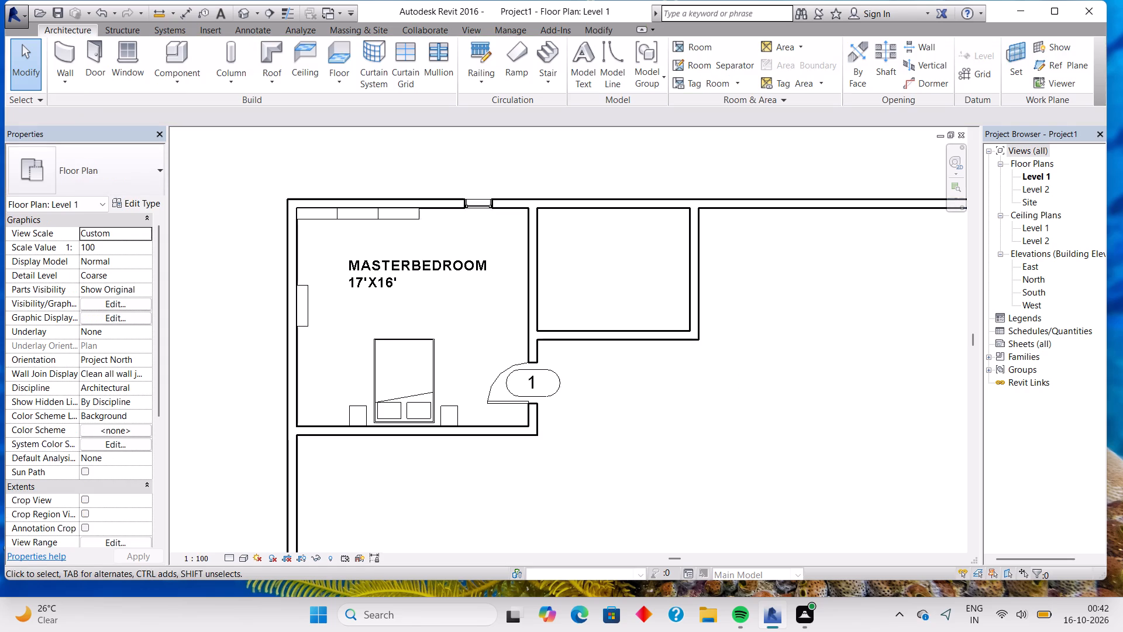
Check the resized room's inside depth and width with temporary aligned dimensions, without placing them.
left_click(60, 53)
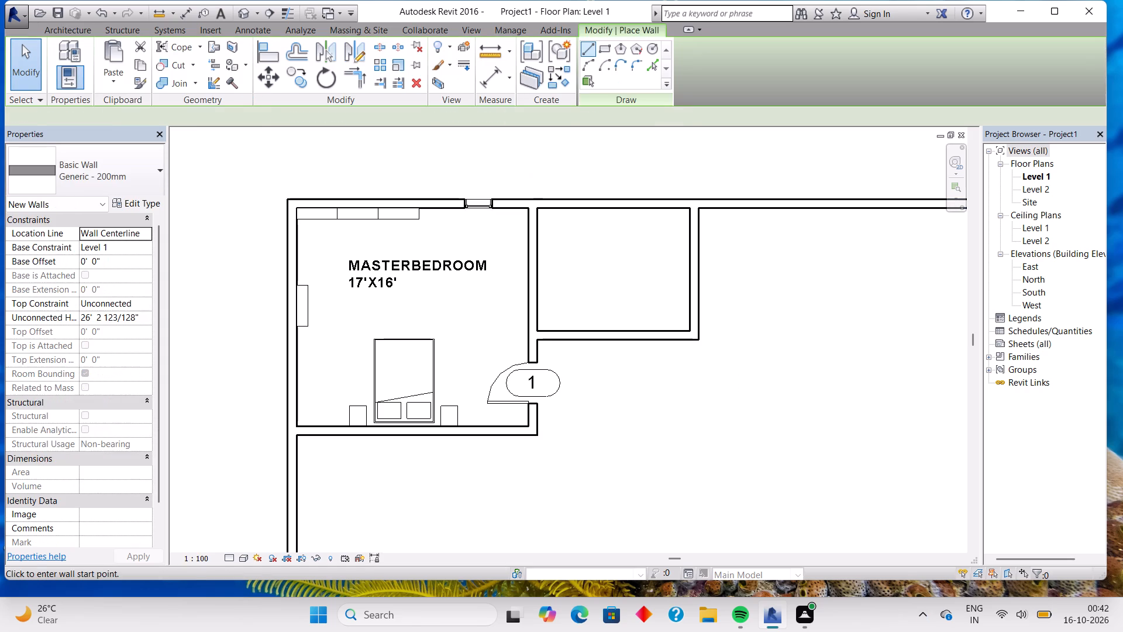
left_click(495, 79)
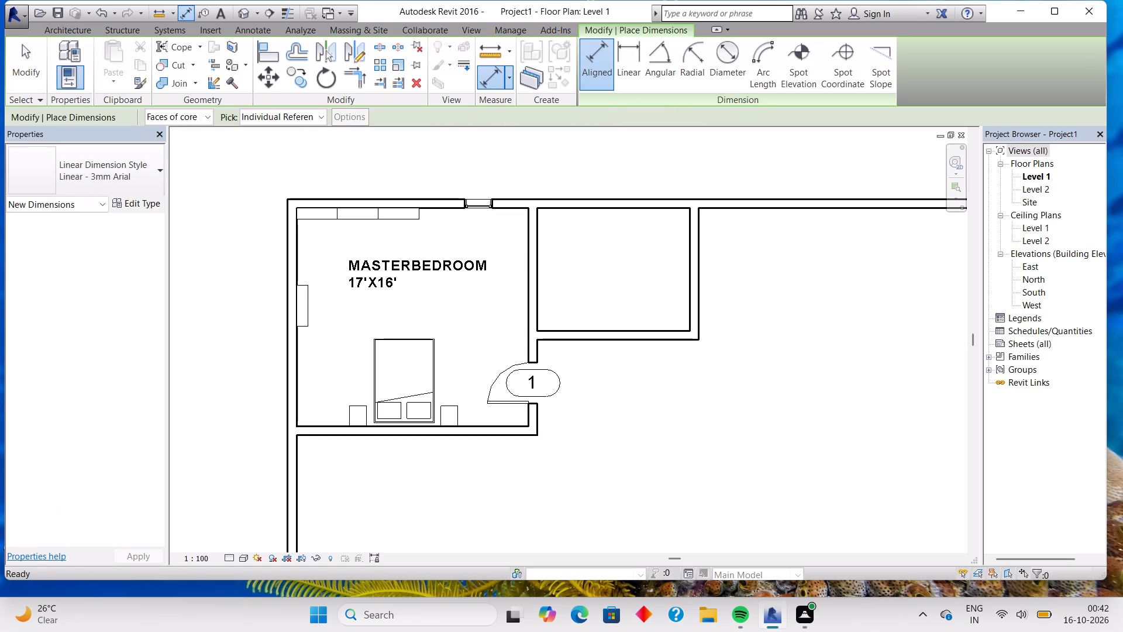
scroll(580, 208, "up", 2)
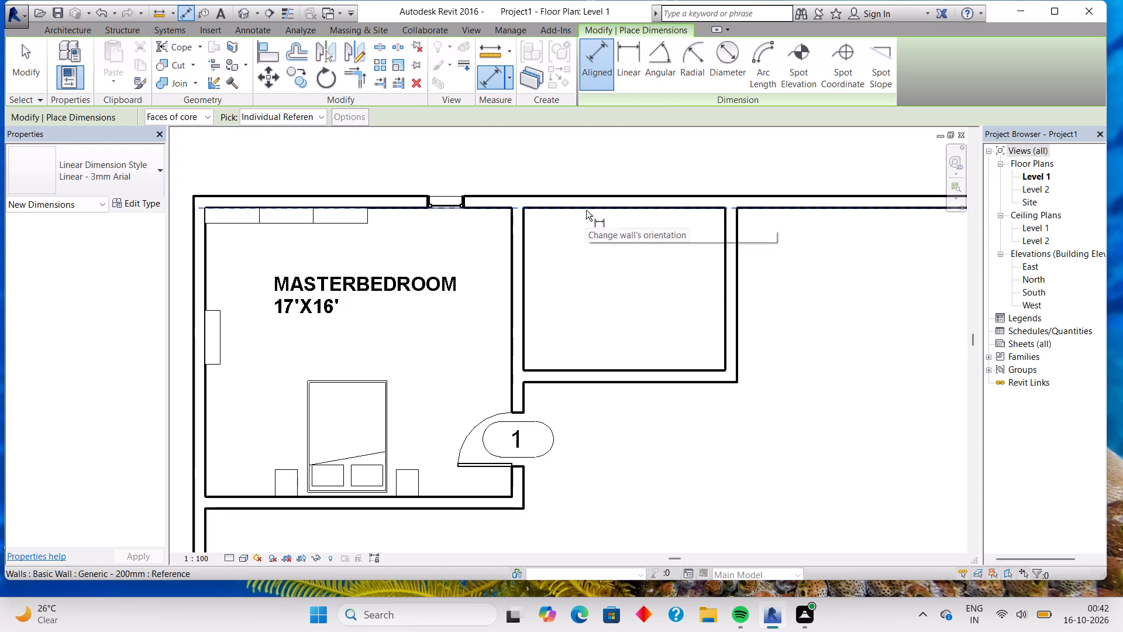
left_click(590, 207)
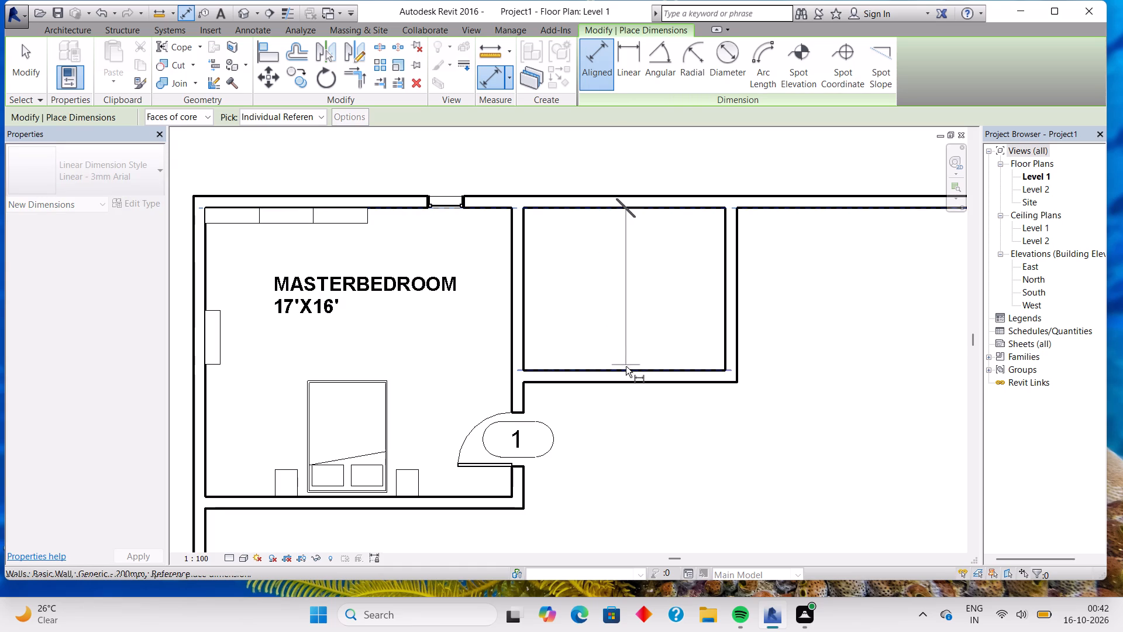
left_click(624, 371)
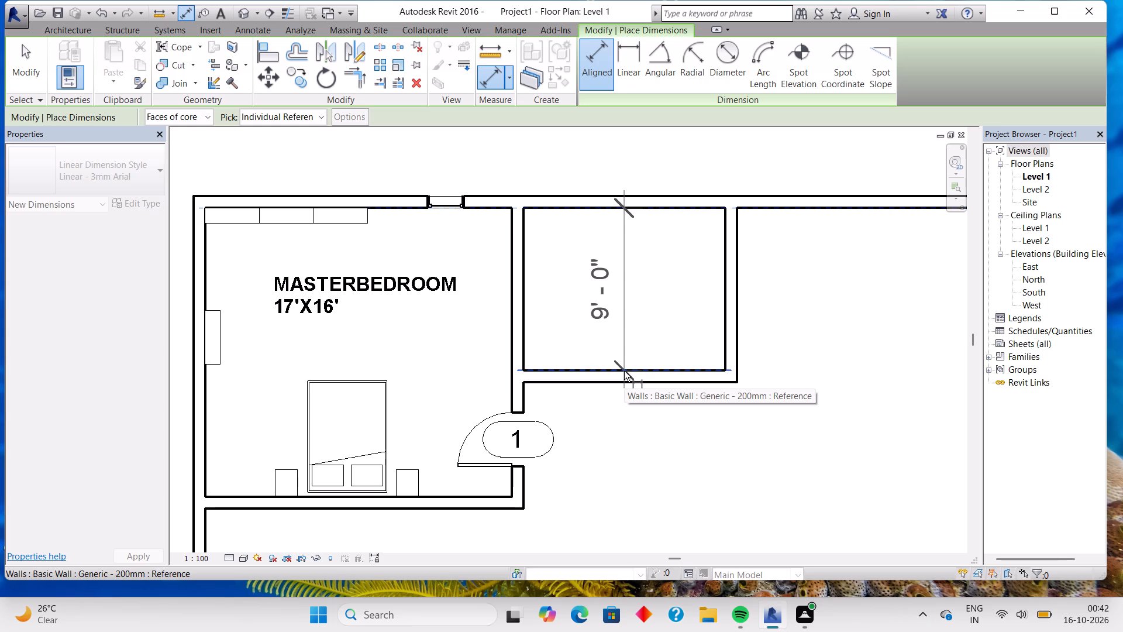
key("Escape")
left_click(523, 287)
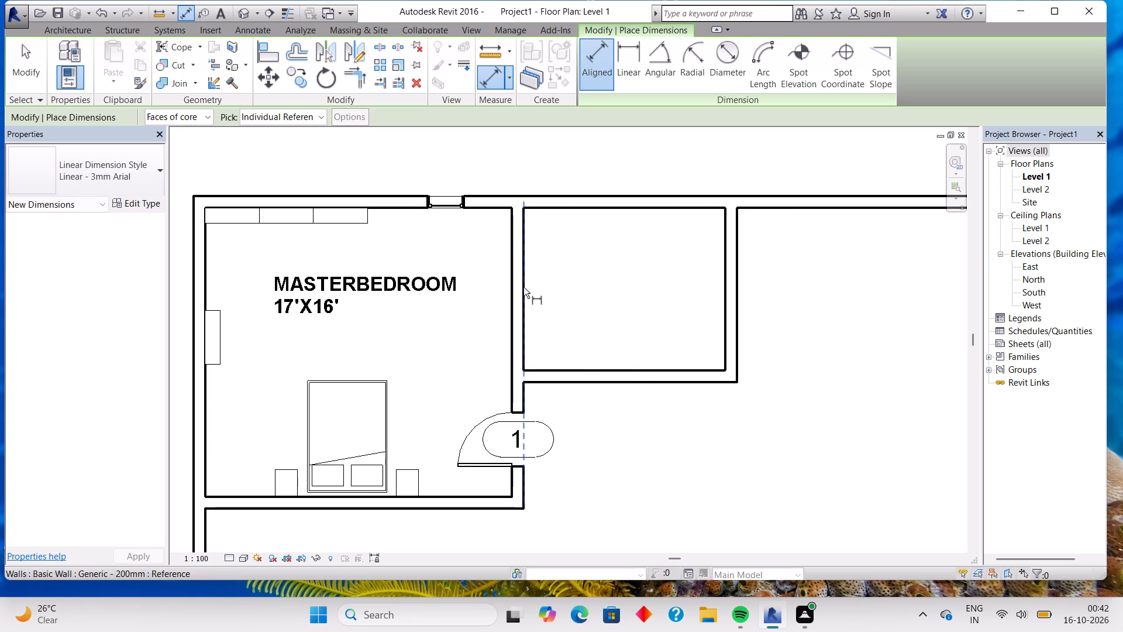
left_click(726, 264)
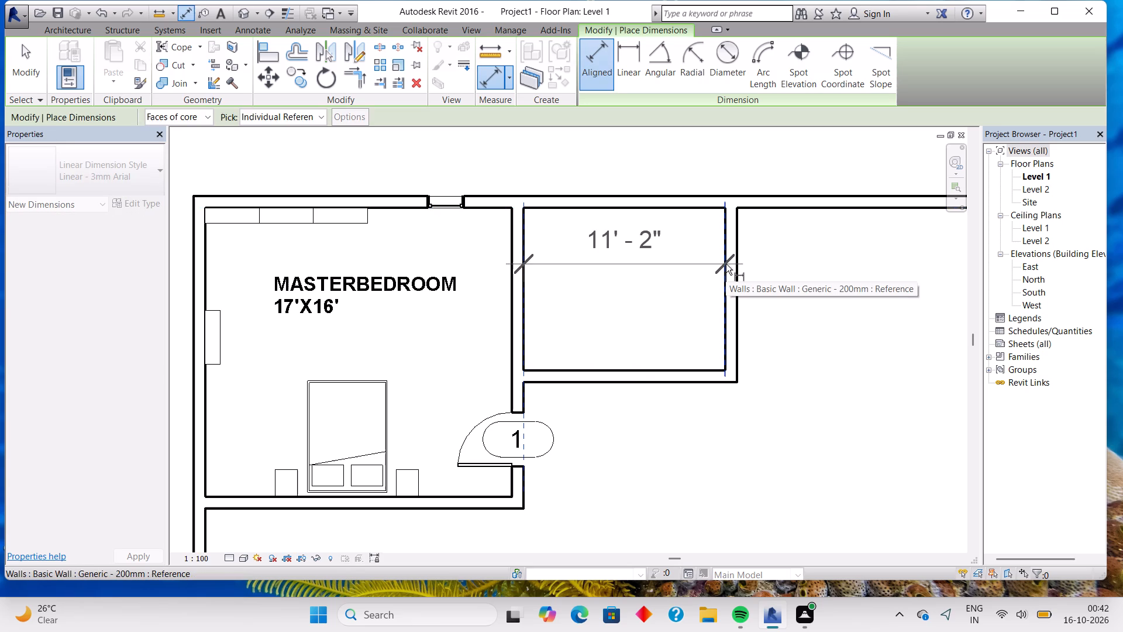
key("Escape")
key("Escape")
Nudge the room's east wall about 2" west, making the room 11'-0" wide inside.
left_click(728, 278)
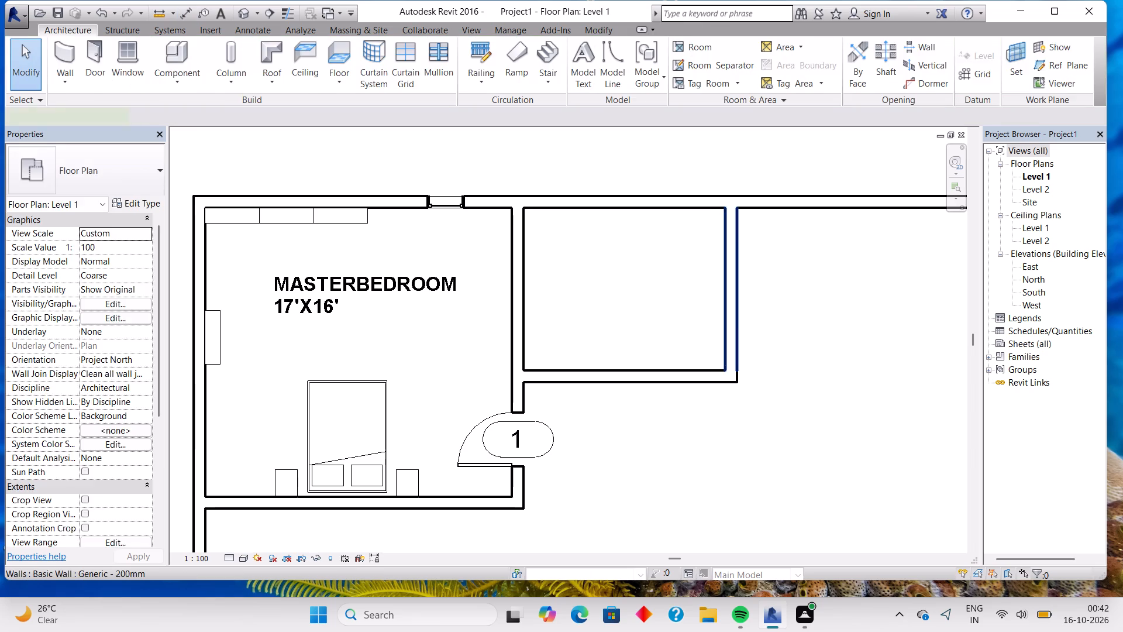
key("Left")
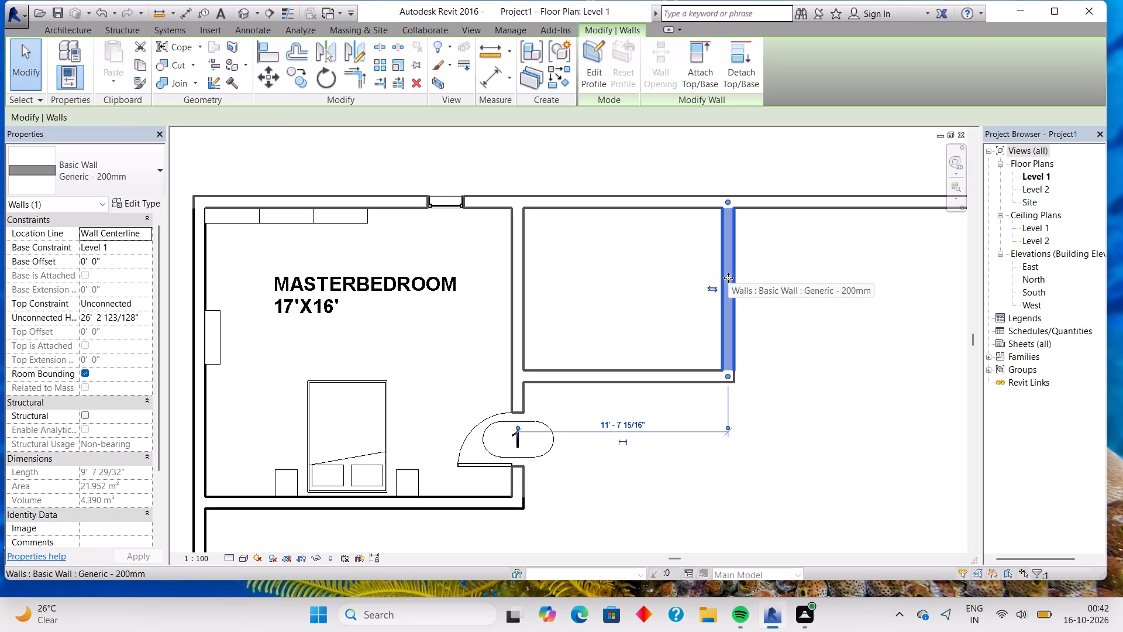
key("Escape")
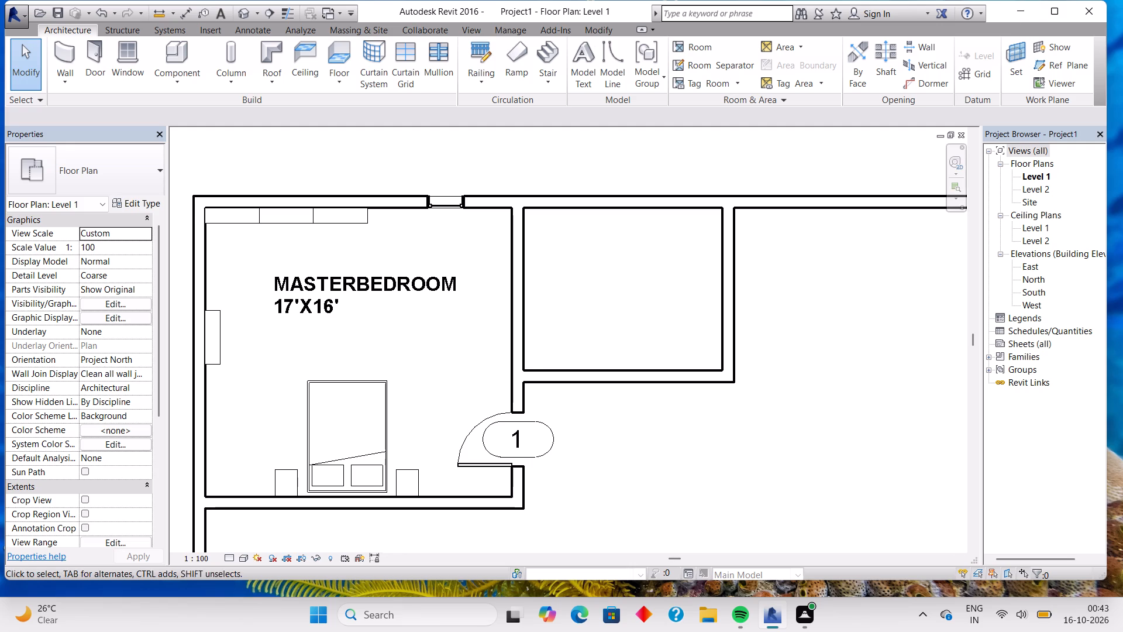
Recheck the room's inside width and depth with temporary aligned dimensions, without placing them.
left_click(60, 54)
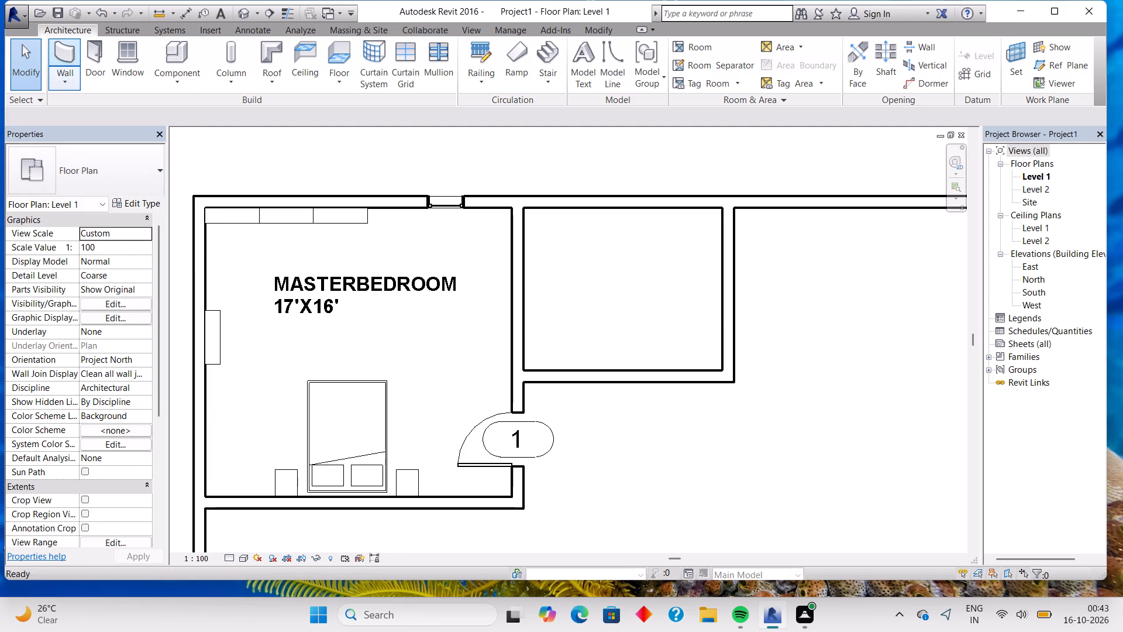
left_click(490, 75)
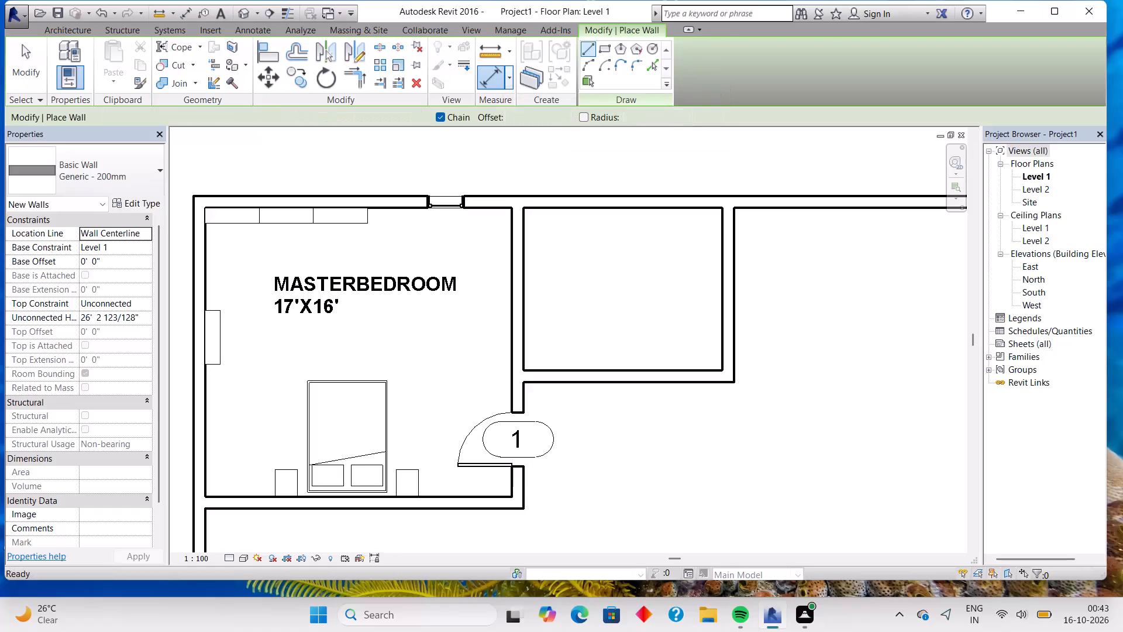
left_click(522, 287)
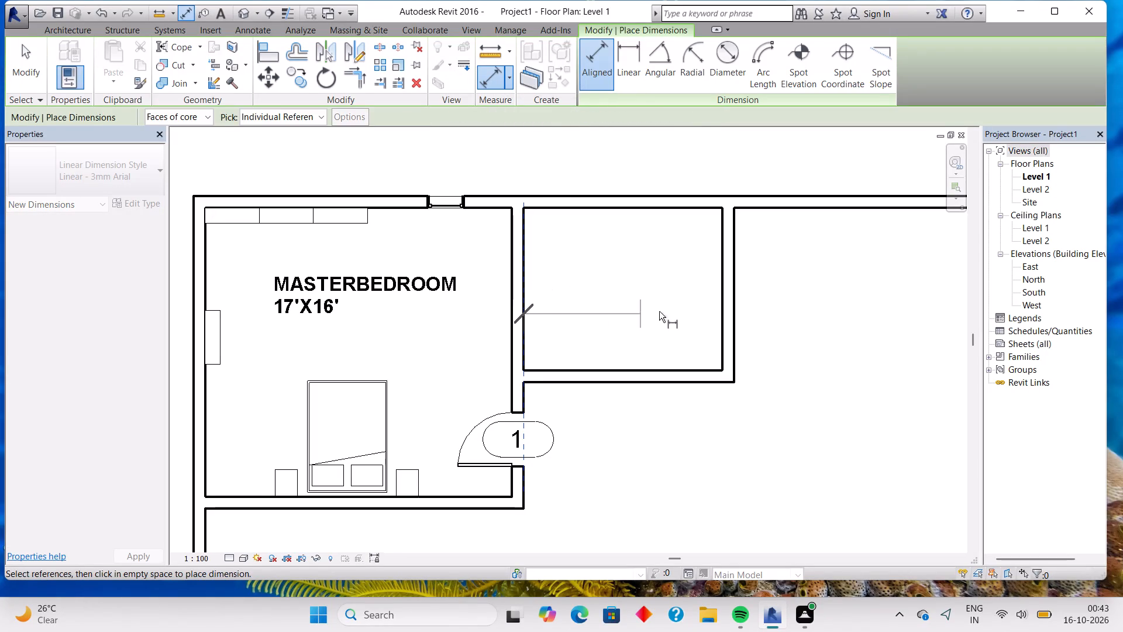
left_click(721, 294)
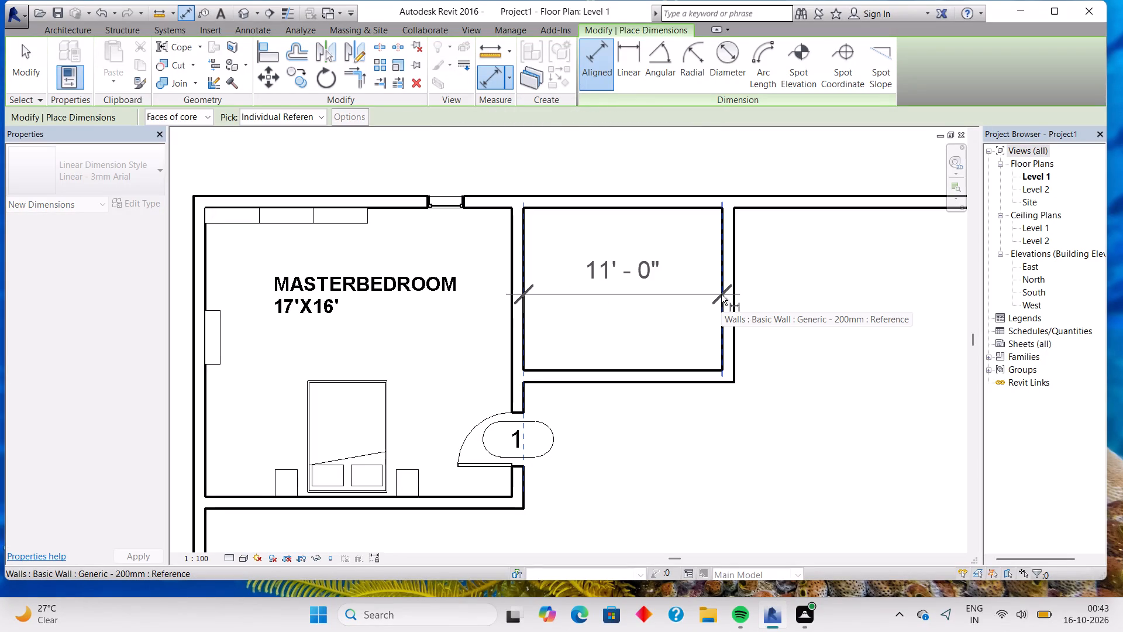
key("Escape")
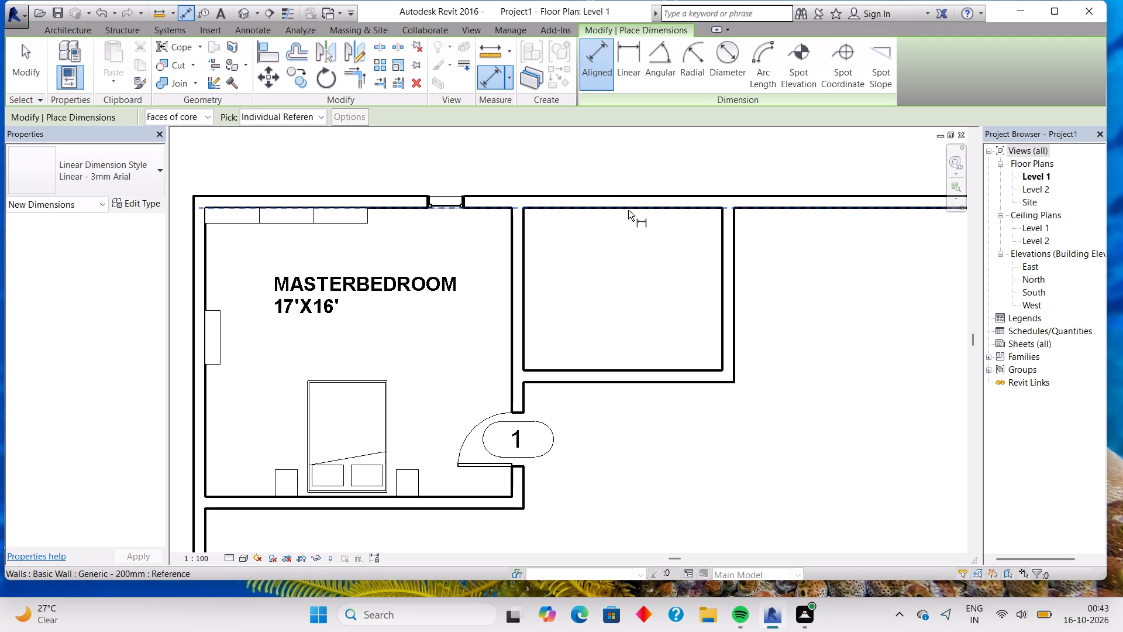
left_click(625, 207)
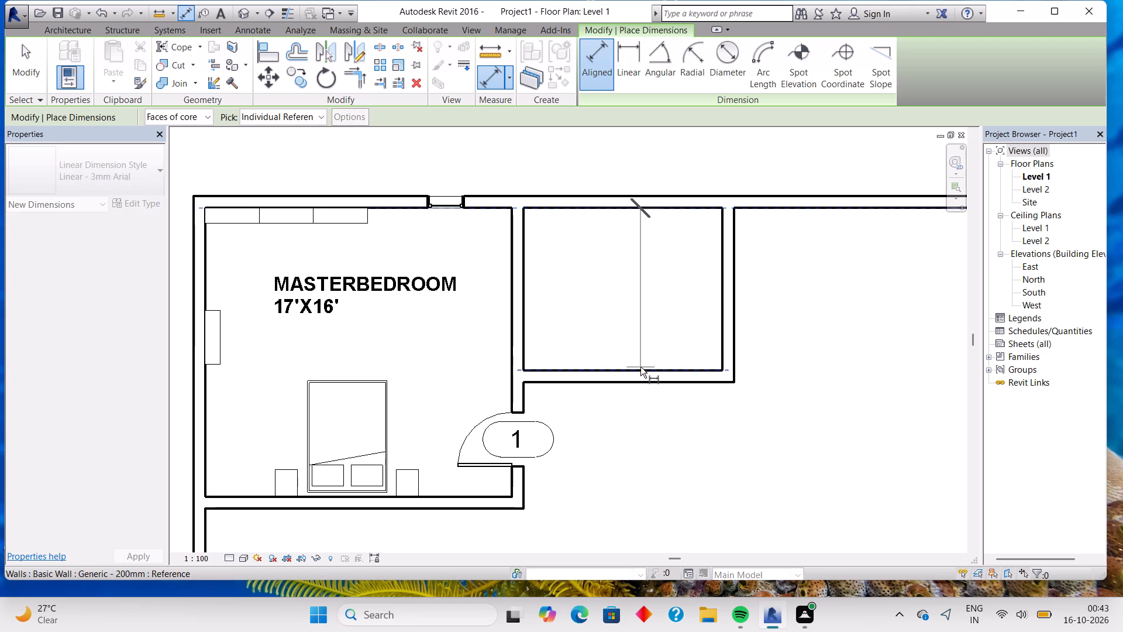
left_click(636, 370)
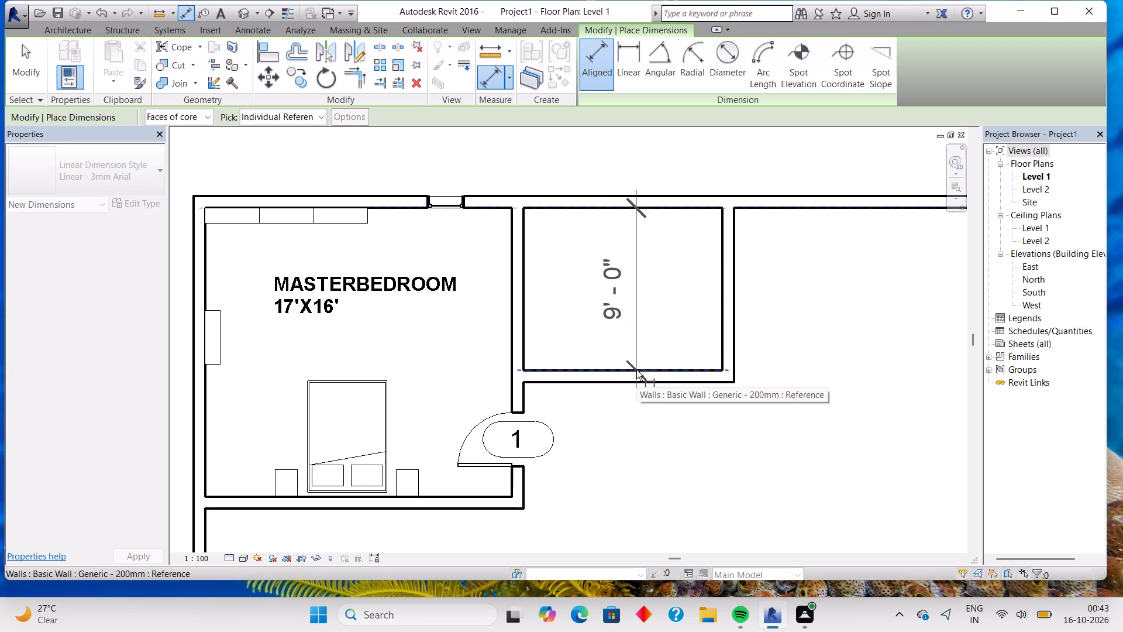
key("Escape")
key("Escape")
Nudge the room's south wall about 6" further south, to about 10'-2" from the north outer wall, centre to centre.
left_click(636, 370)
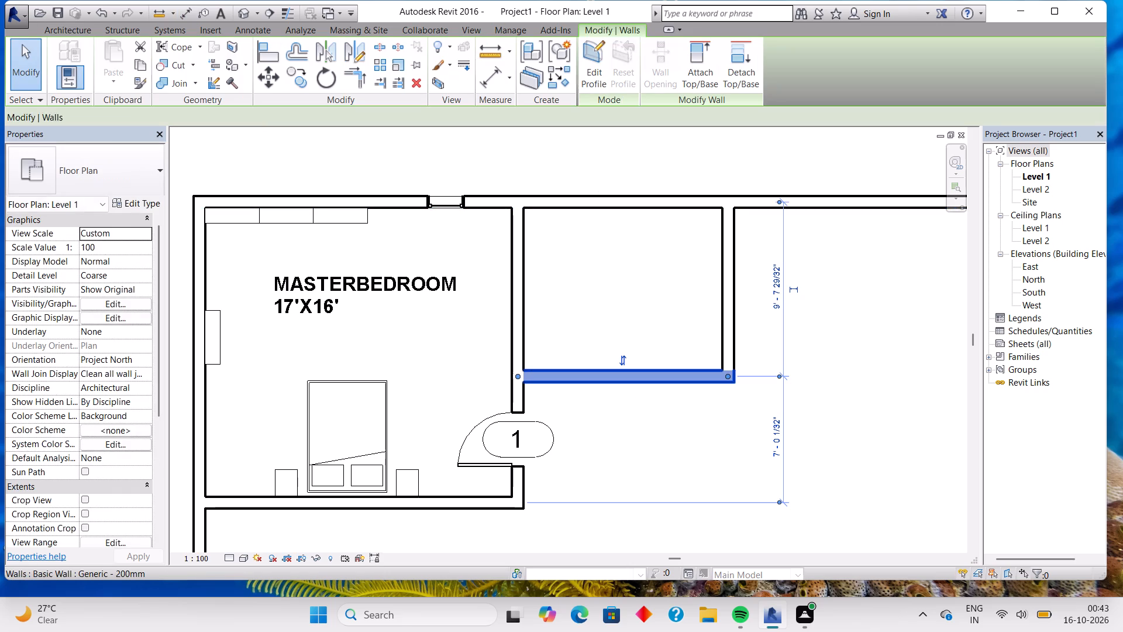
key("Down")
key("Down")
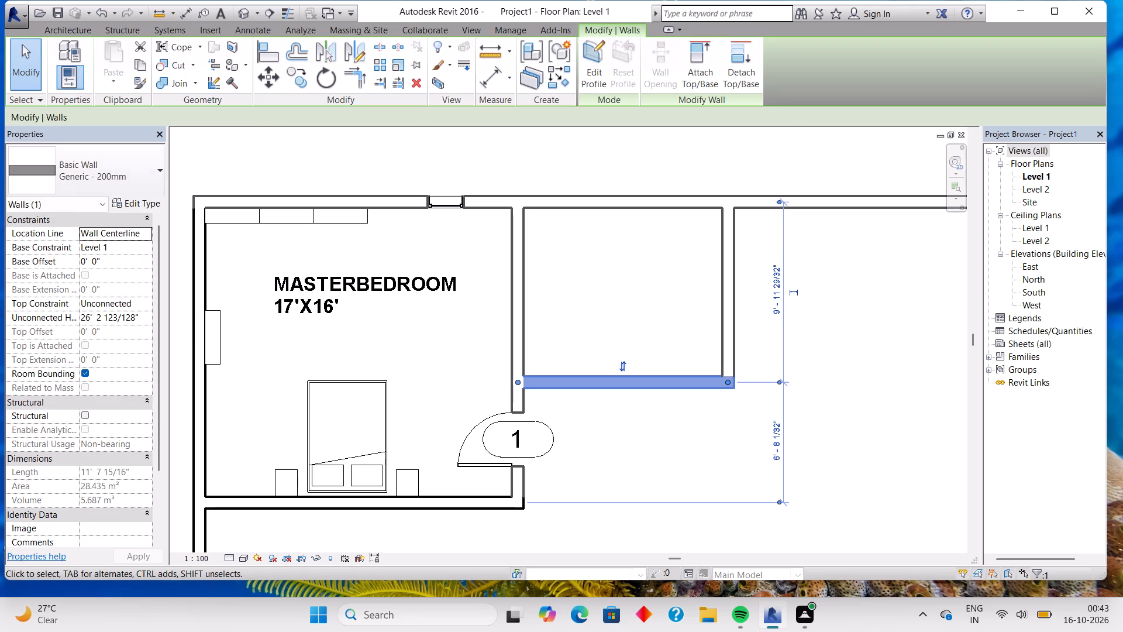
key("Down")
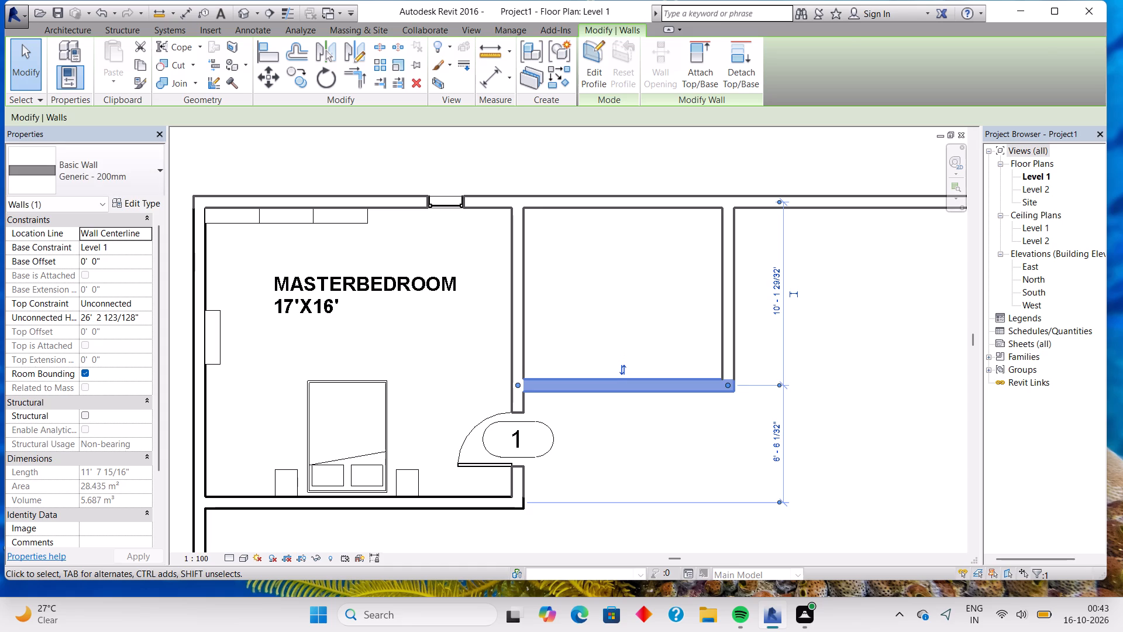
key("Escape")
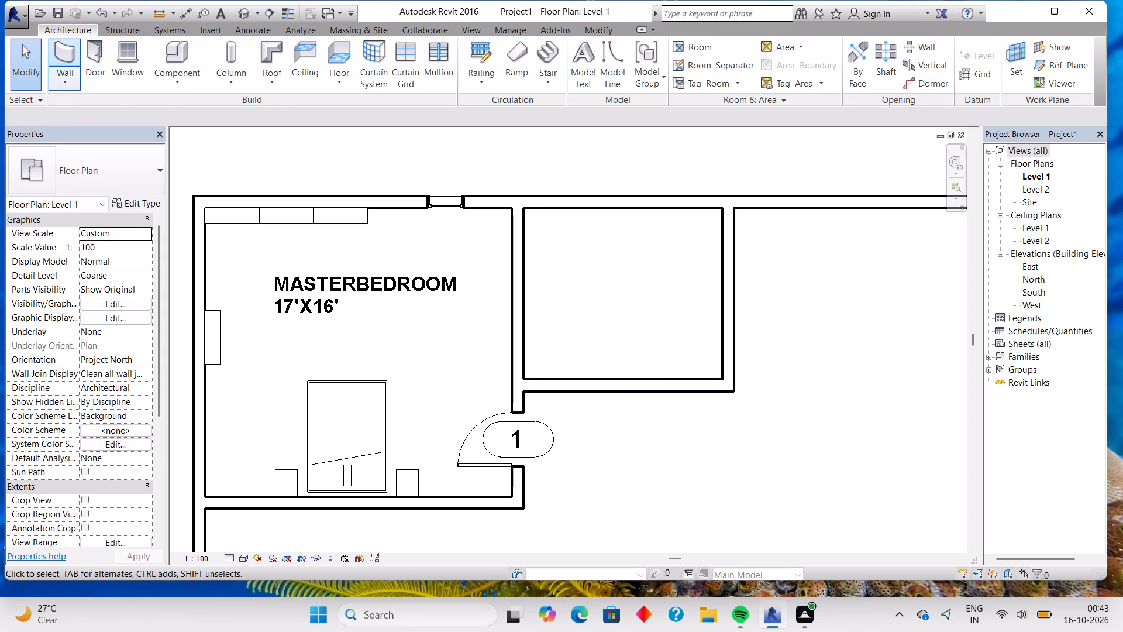
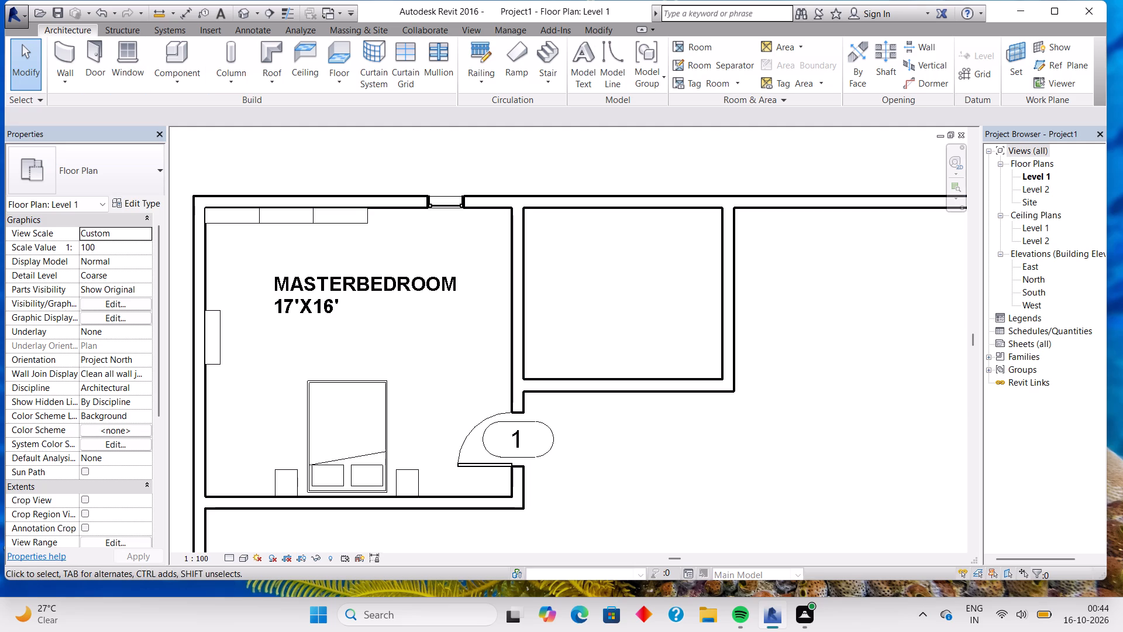
Check the inside depth of the room east of the master bedroom with a temporary aligned dimension, without placing it.
left_click(63, 53)
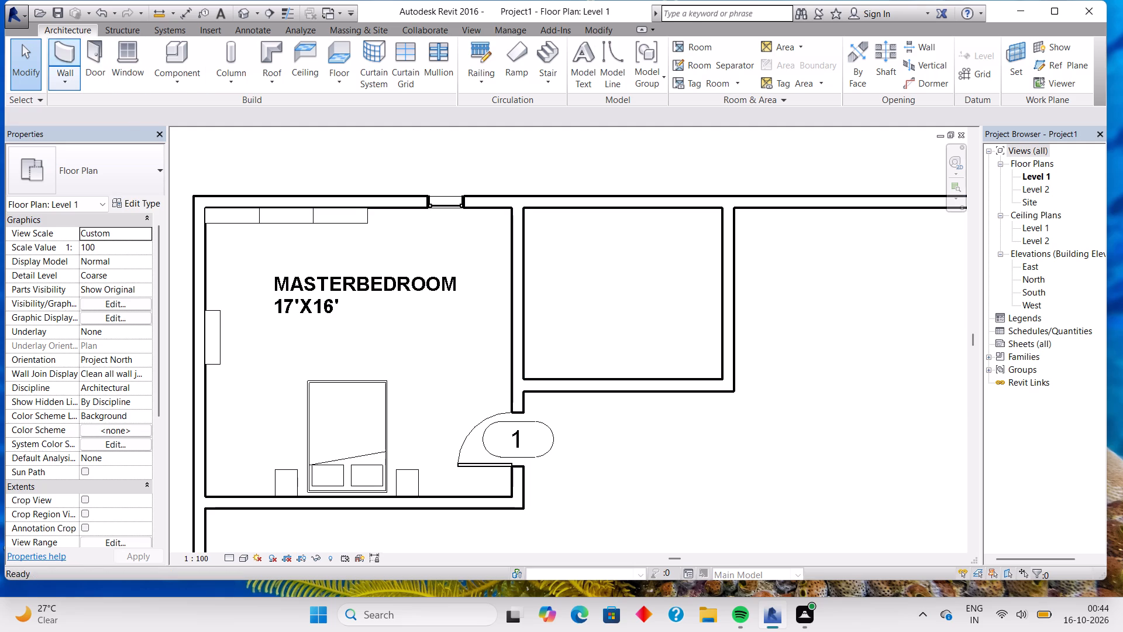
left_click(491, 86)
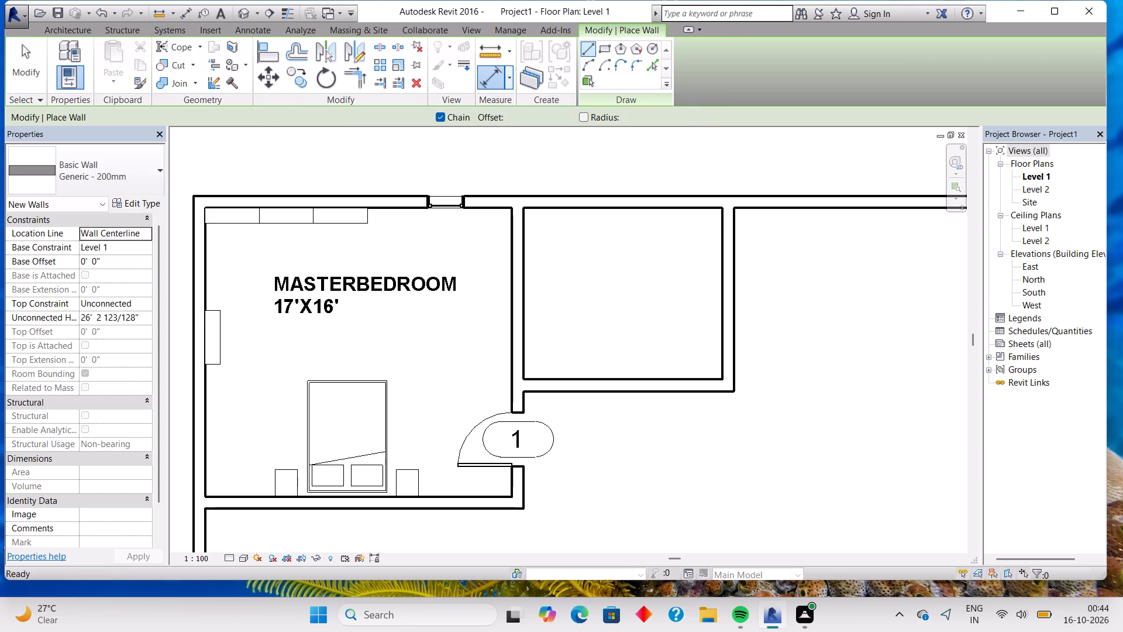
left_click(607, 209)
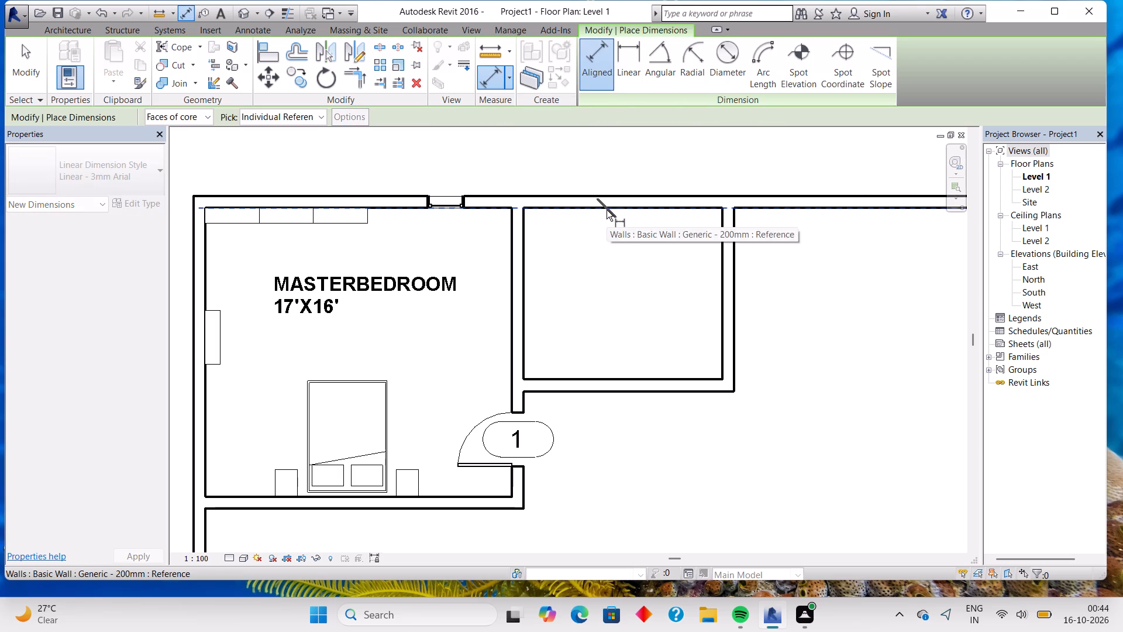
left_click(605, 381)
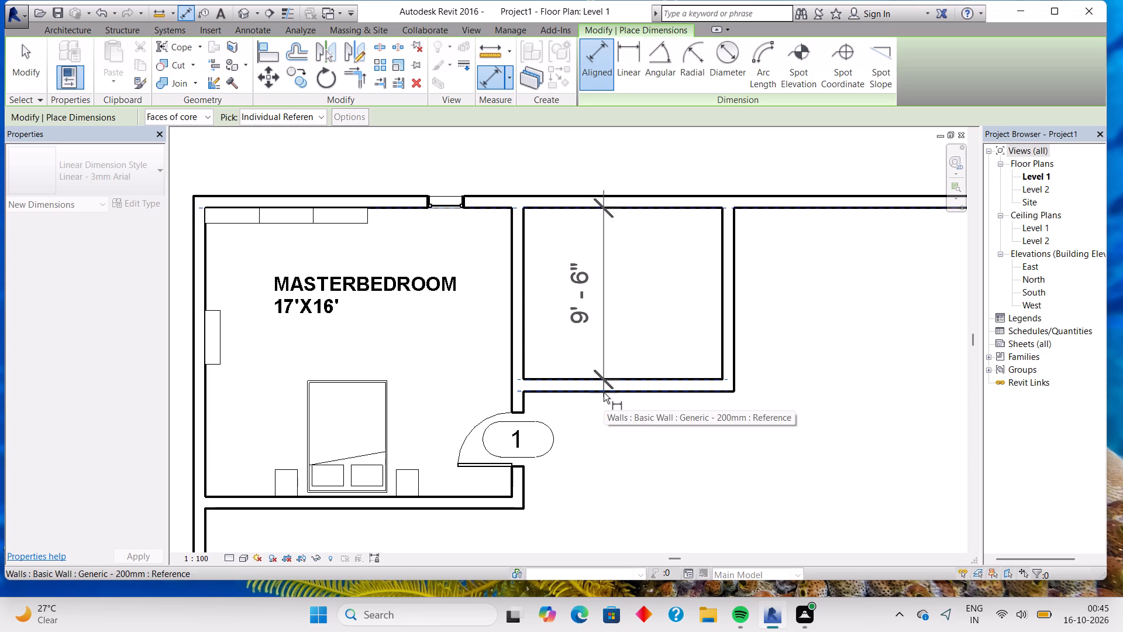
key("Escape")
key("Escape")
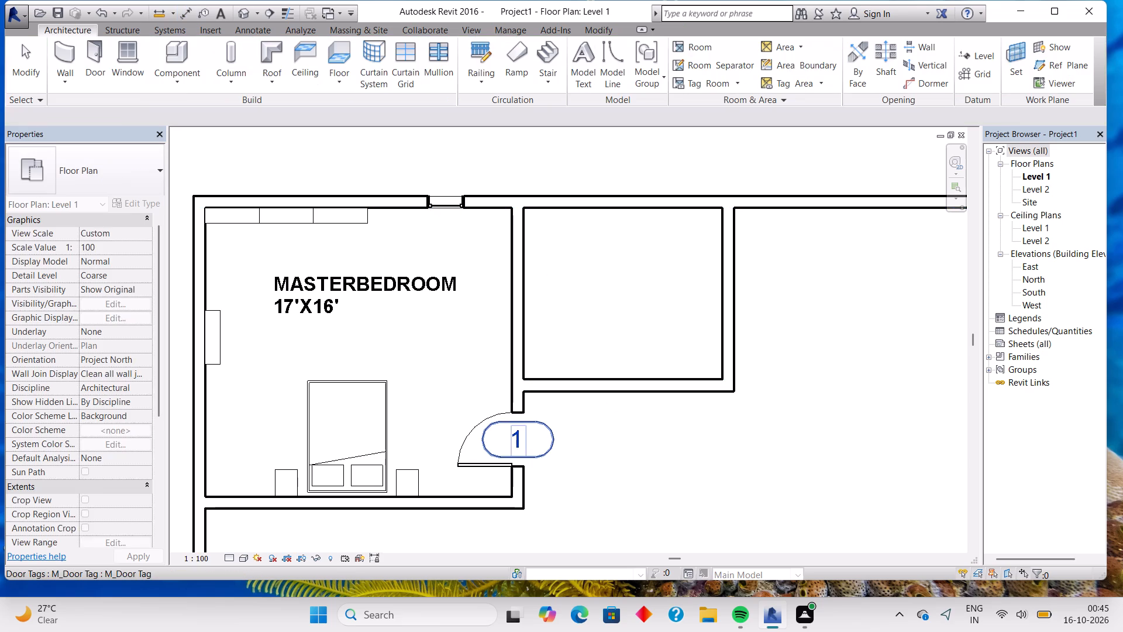
Nudge the master bedroom door about 10" south along the bedroom's east wall.
left_click(477, 427)
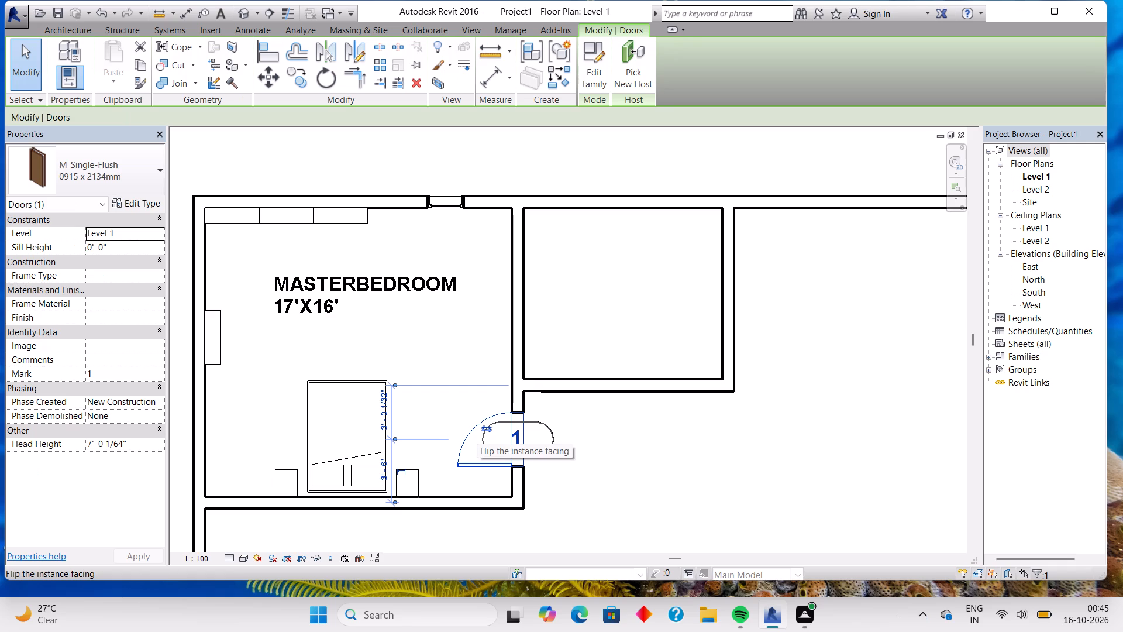
key("Down")
key("Down")
key("Down")
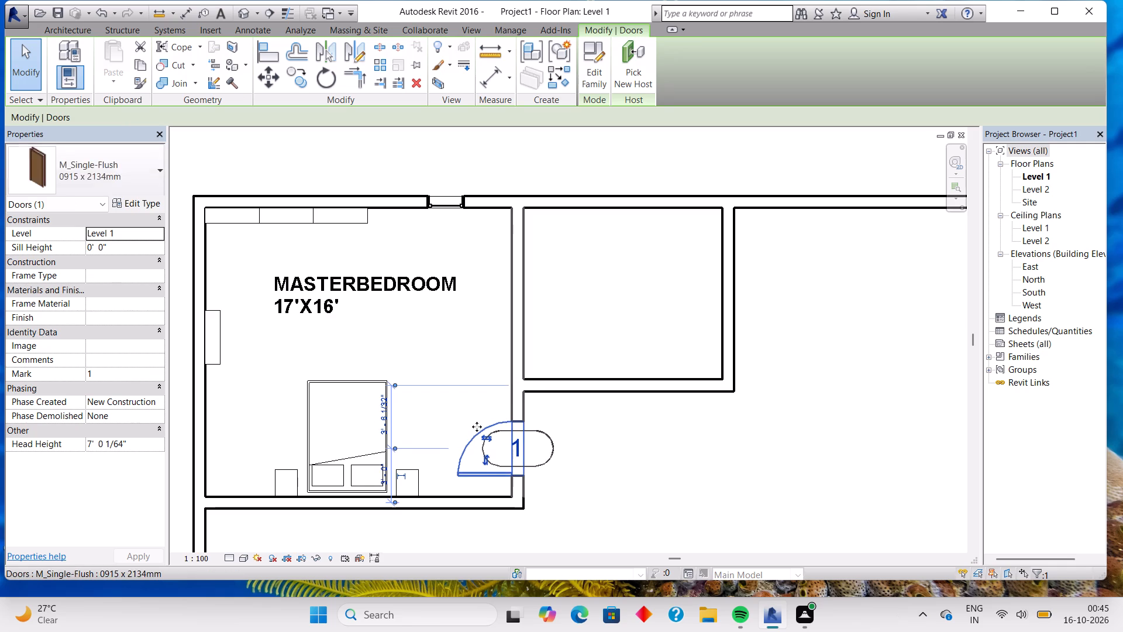
key("Down")
key("Down")
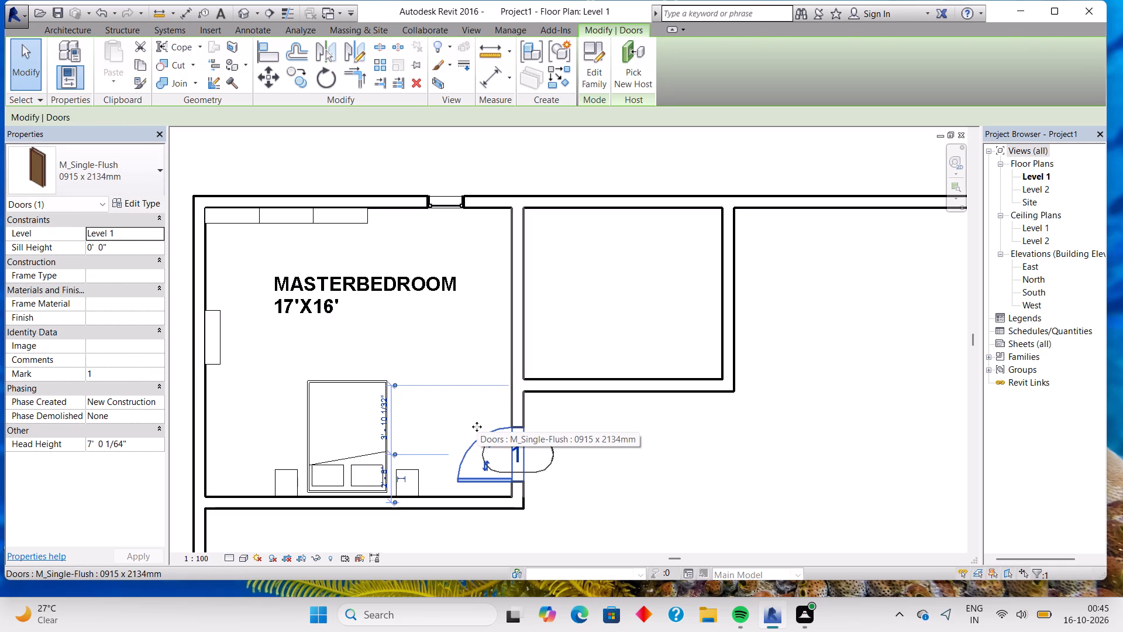
key("Escape")
key("Escape")
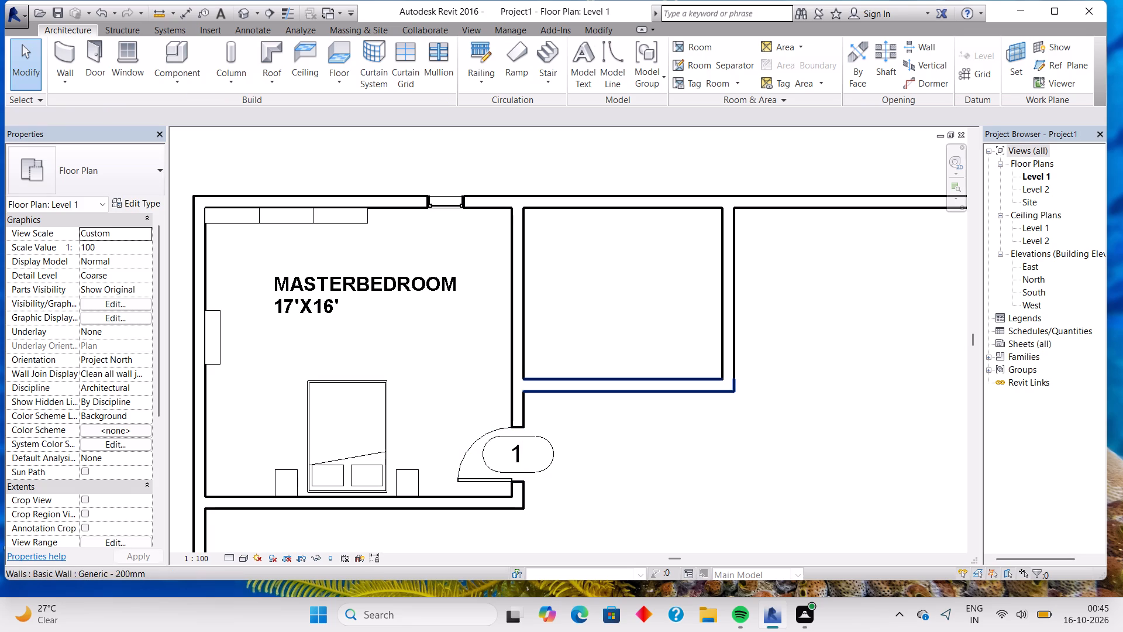
key("Escape")
Nudge the adjoining room's south wall about 4" further south, to about 10'-6" from the north outer wall, centre to centre.
left_click(614, 391)
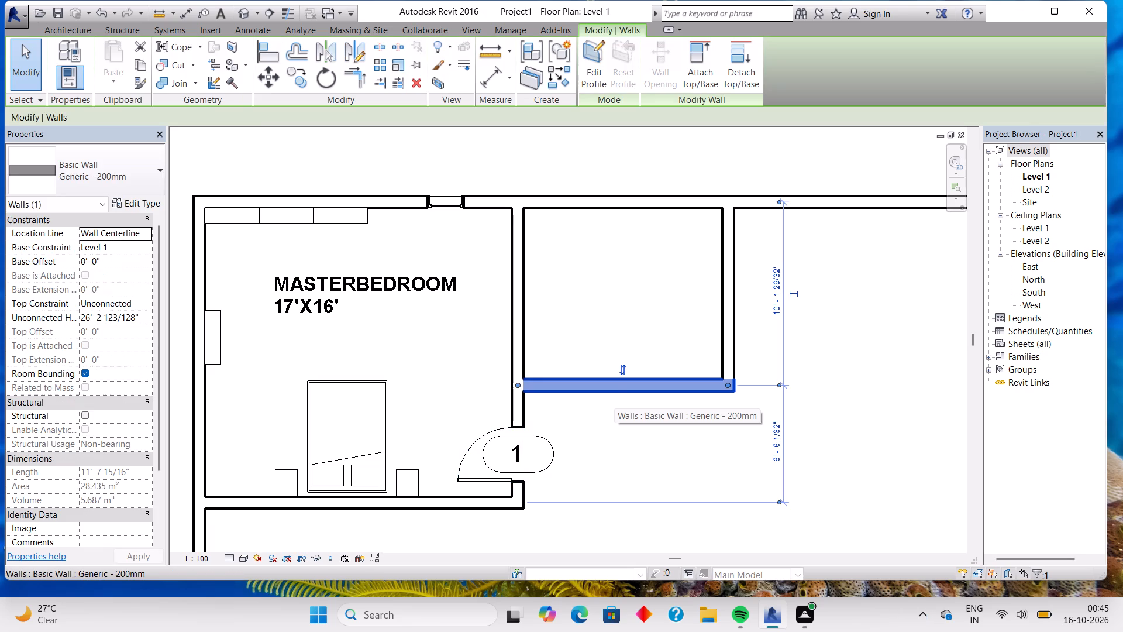
key("Down")
key("Down")
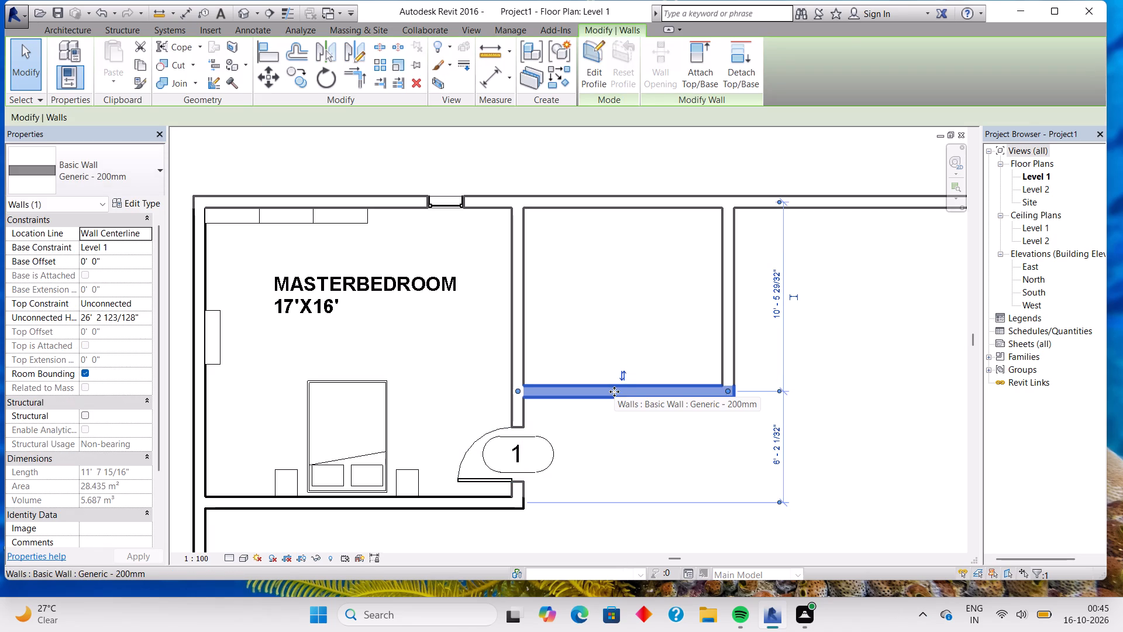
key("Escape")
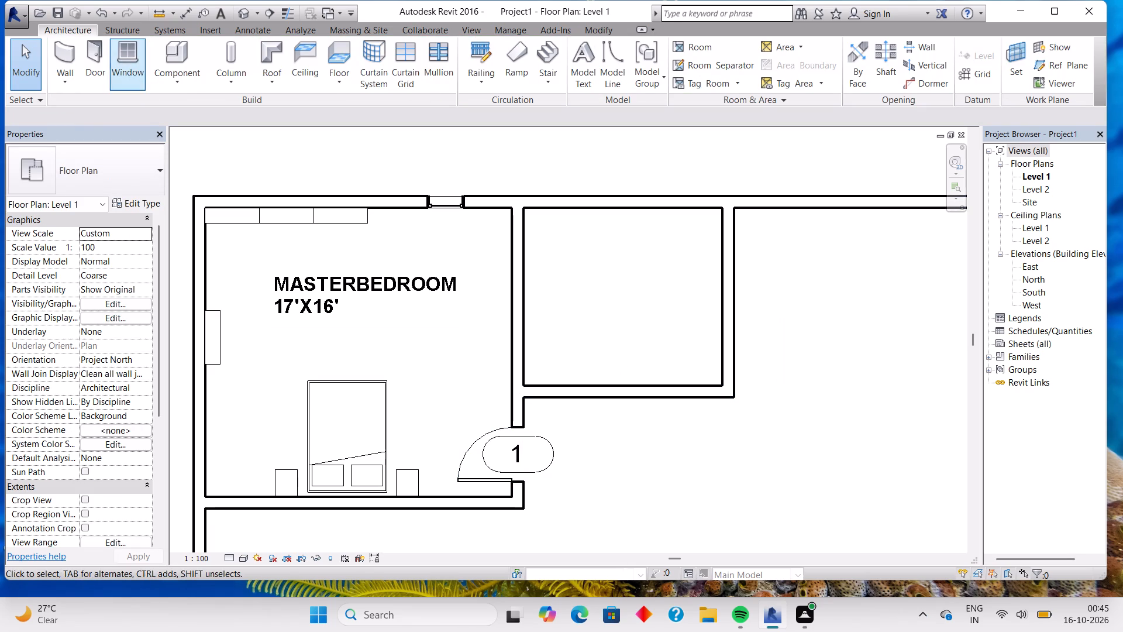
Recheck the adjoining room's inside depth with a temporary aligned dimension, without placing it.
left_click(63, 49)
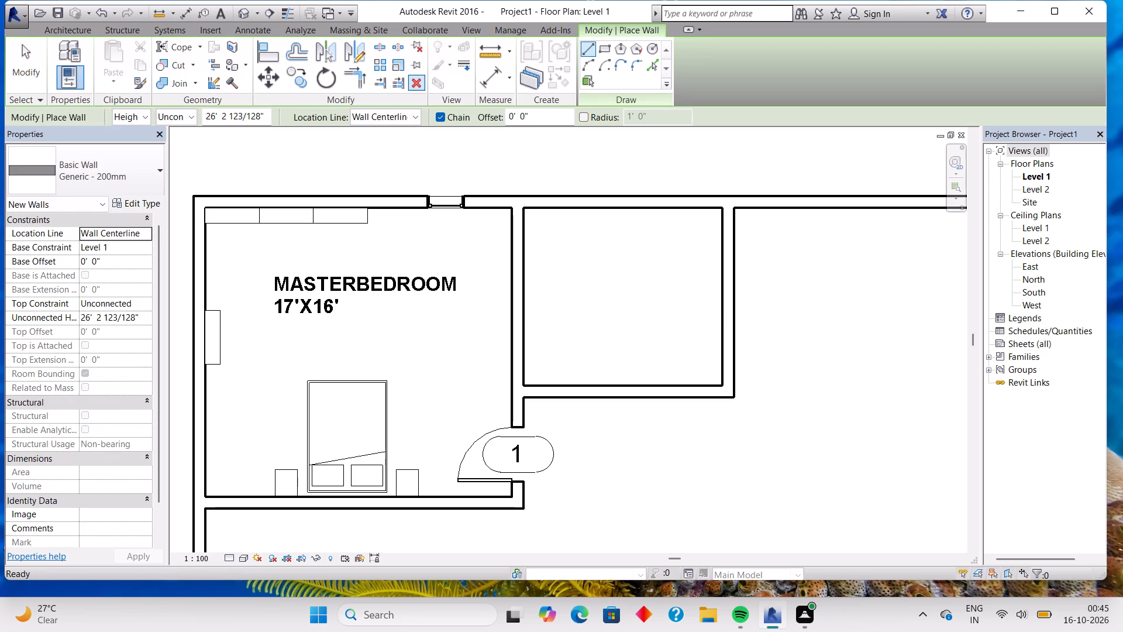
left_click(480, 73)
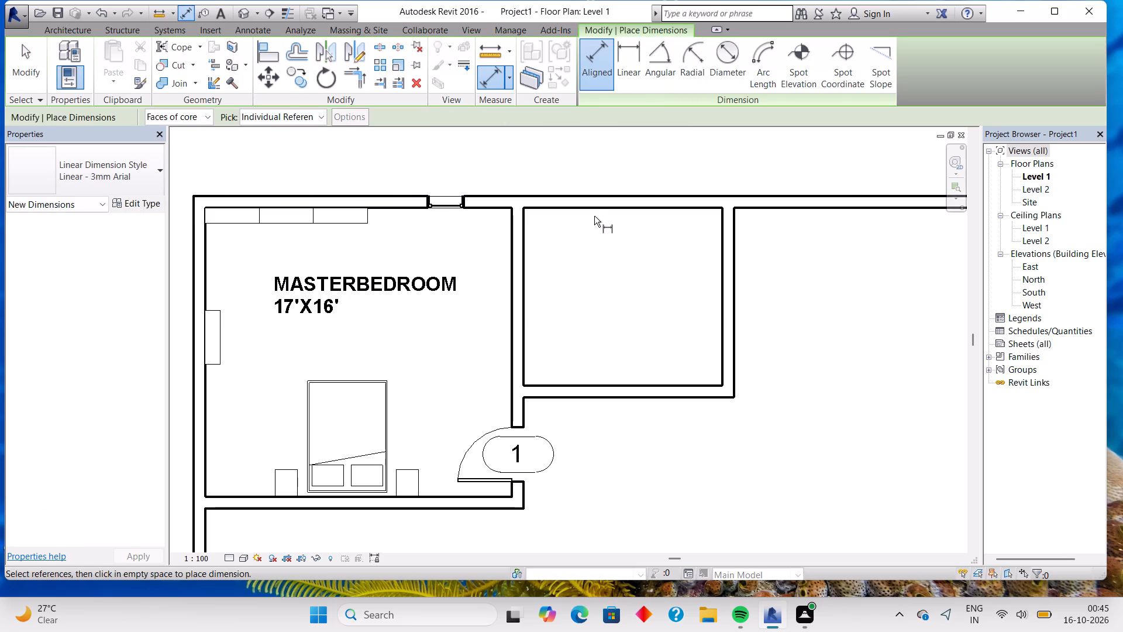
left_click(594, 207)
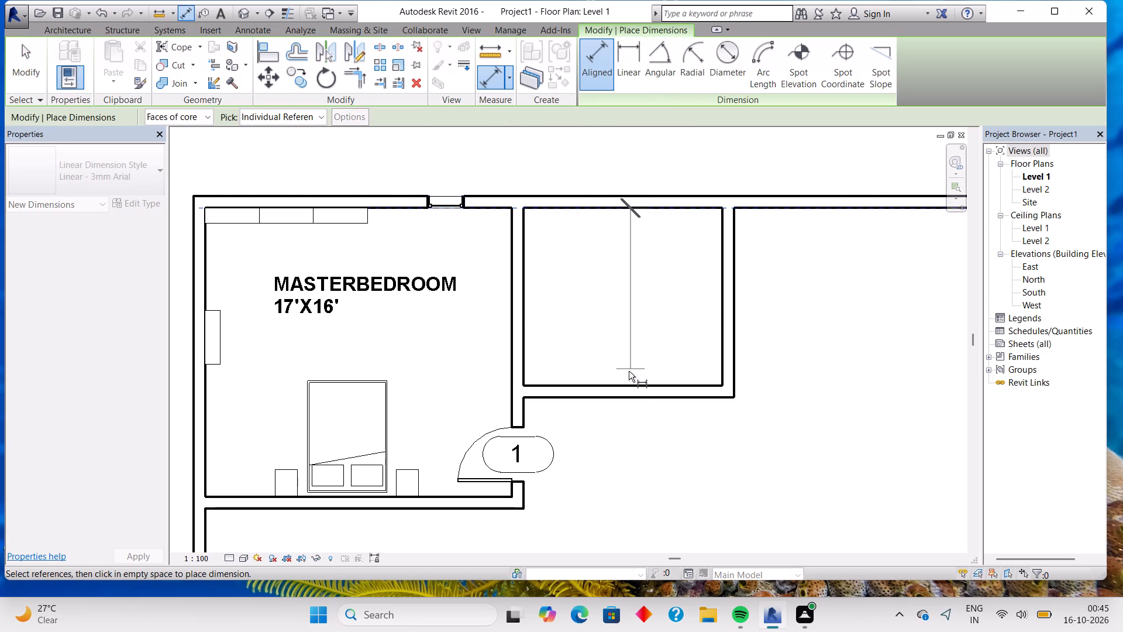
left_click(619, 384)
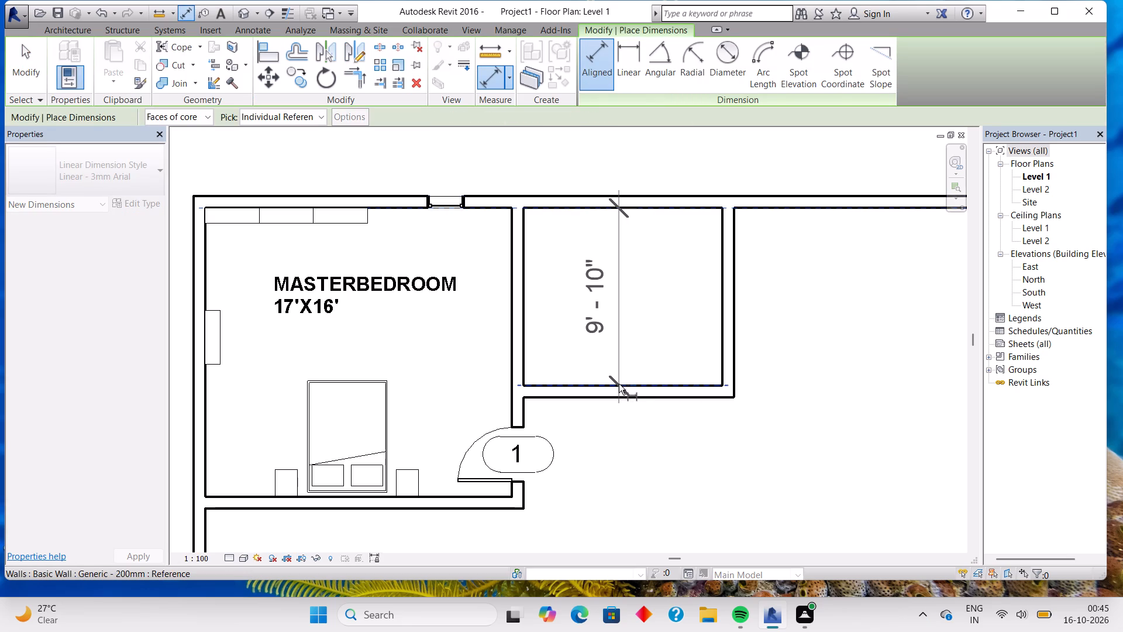
key("Escape")
key("Escape")
Nudge the adjoining room's south wall about 2" further south, to about 10'-8" from the north outer wall, centre to centre.
left_click(619, 384)
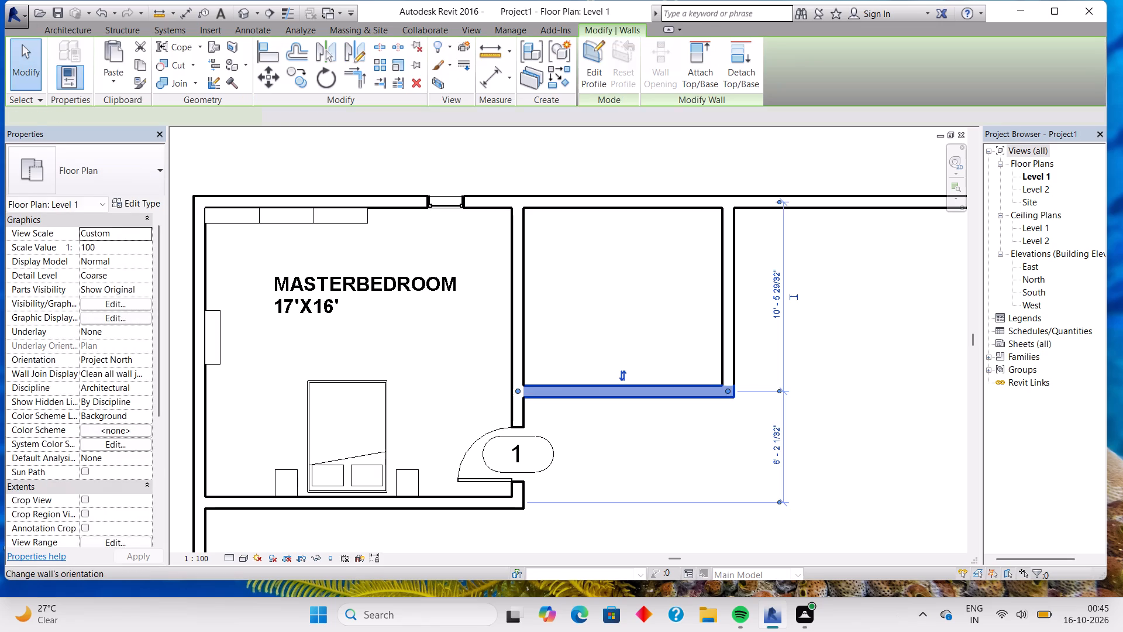
key("Down")
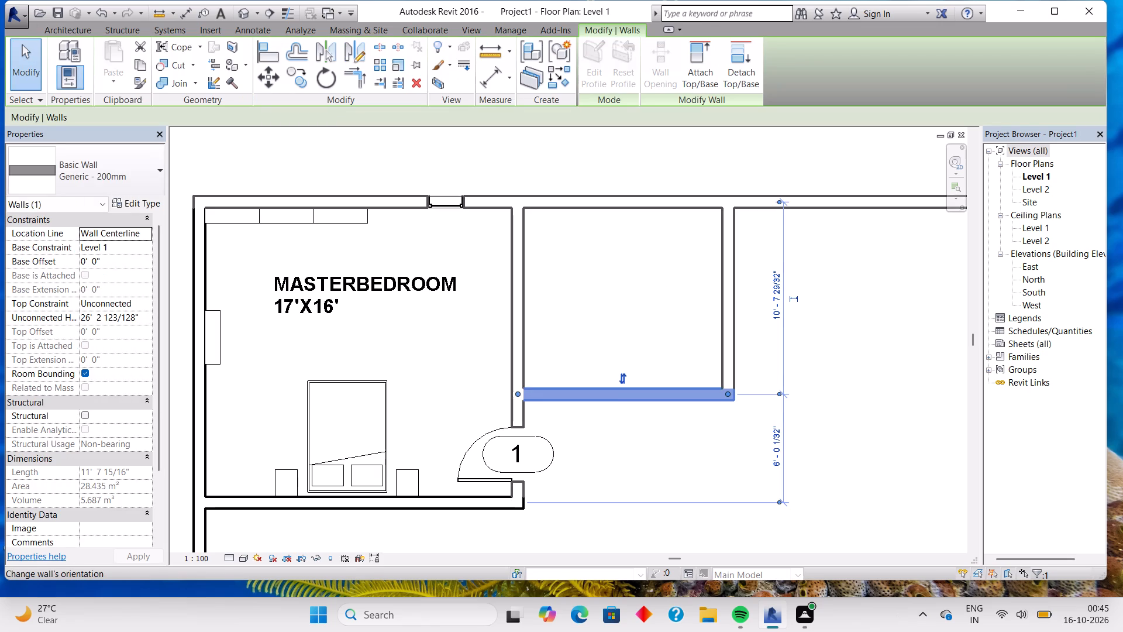
key("Escape")
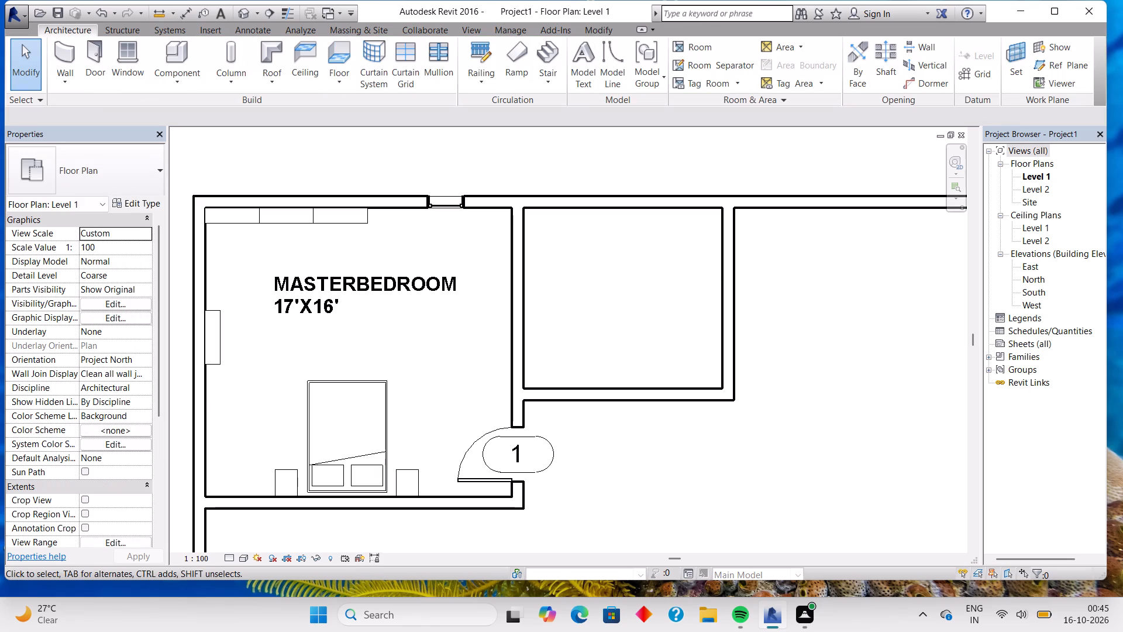
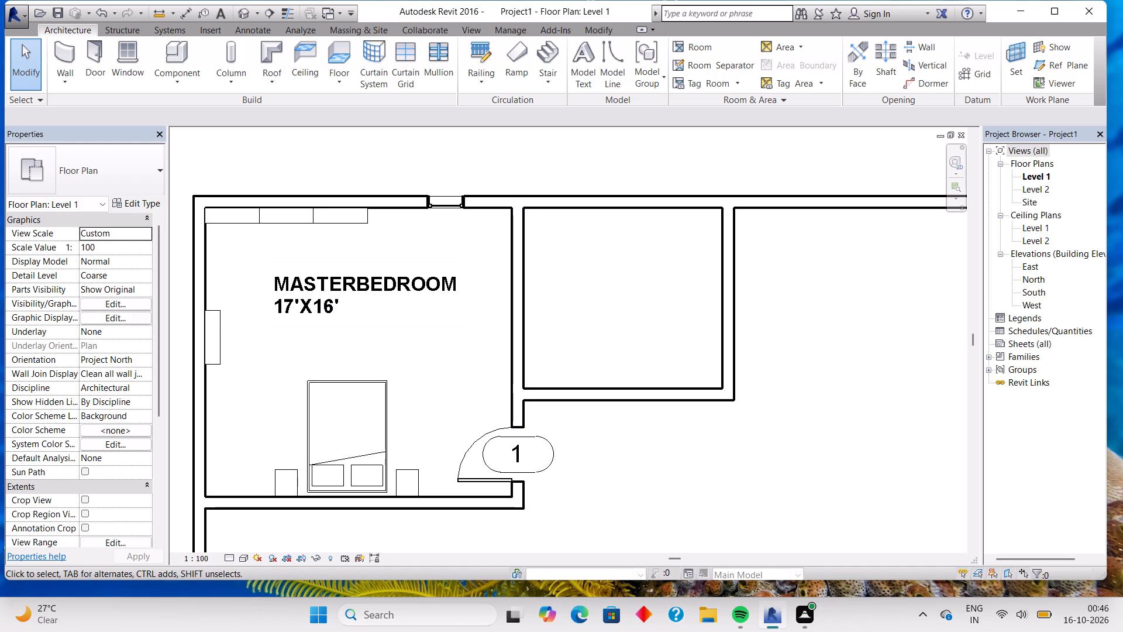
Recheck the adjoining room's inside depth between its north and south walls with a temporary aligned dimension, without placing it.
left_click(64, 53)
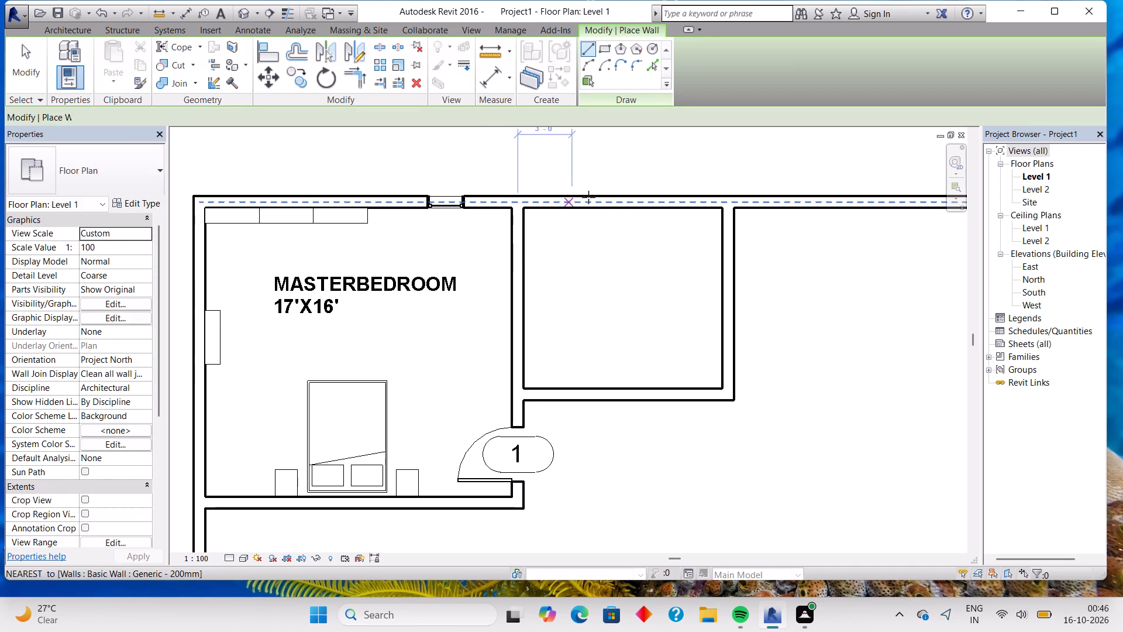
left_click(488, 83)
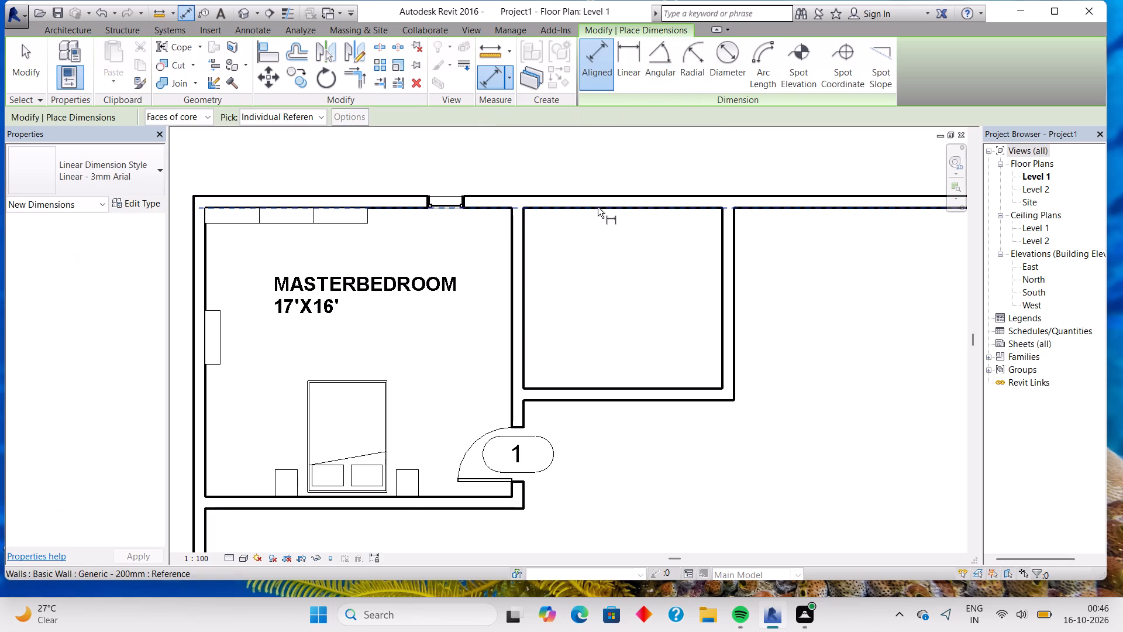
left_click(598, 207)
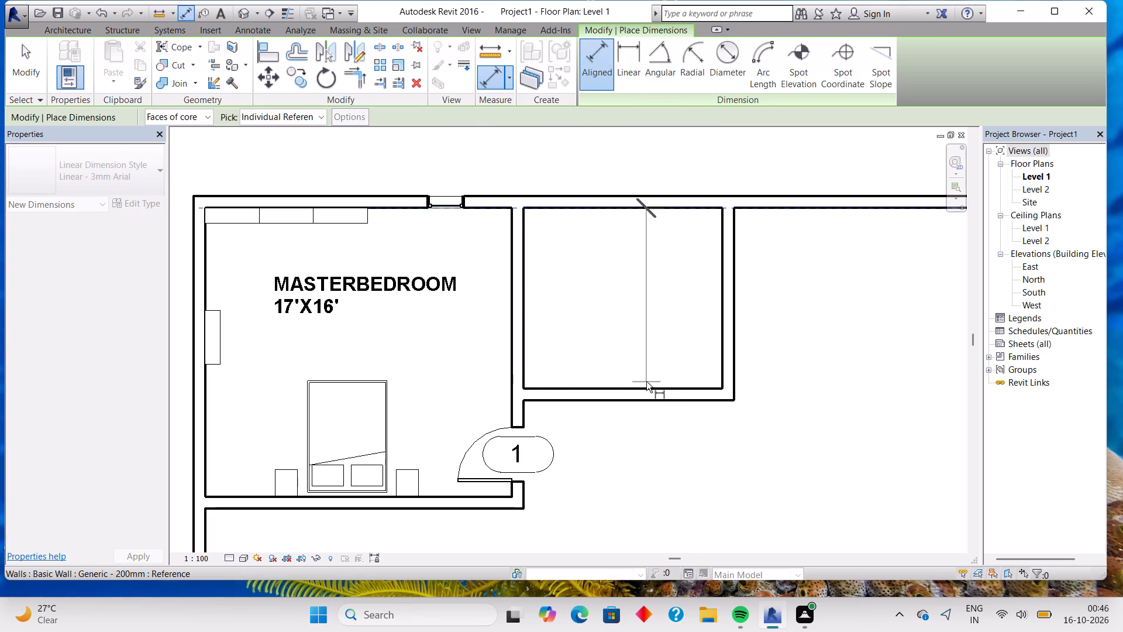
scroll(646, 382, "up", 2)
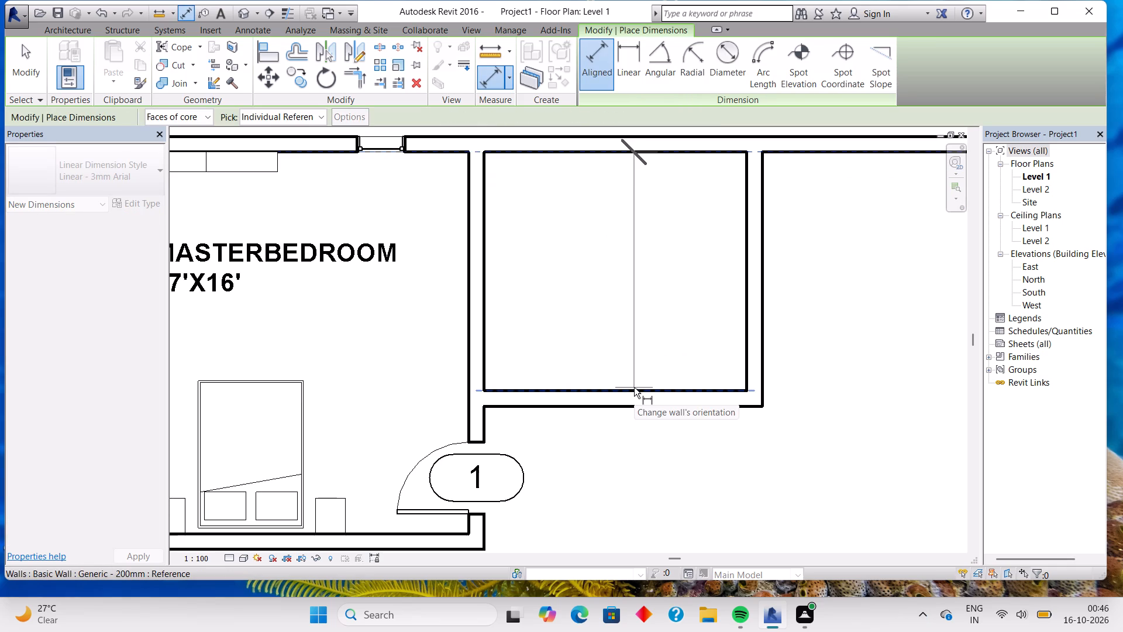
left_click(634, 390)
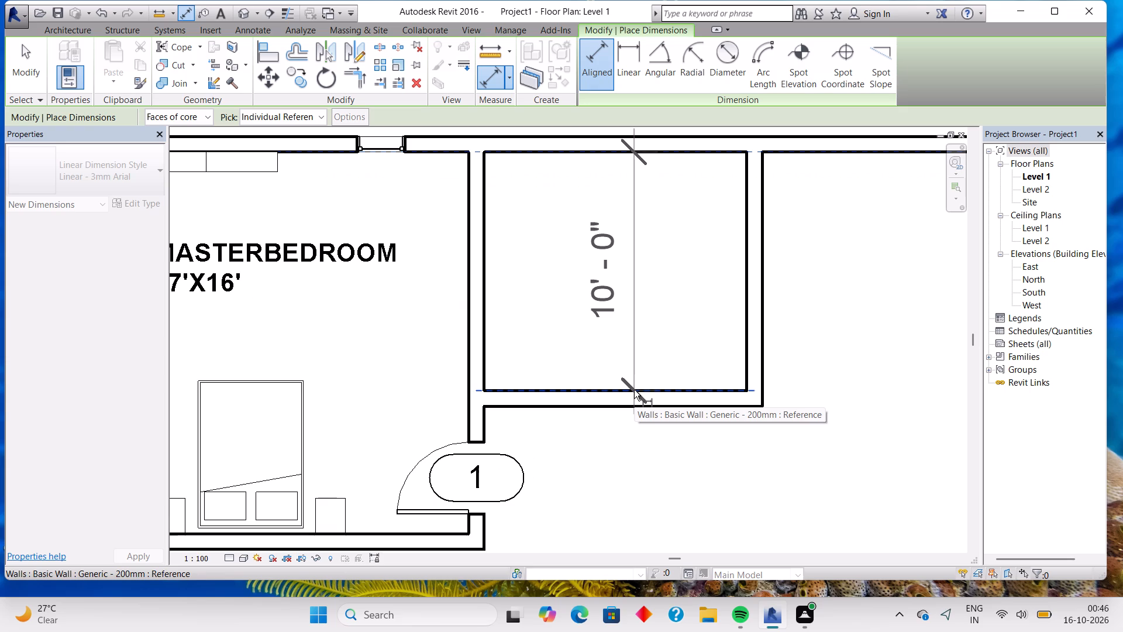
key("Escape")
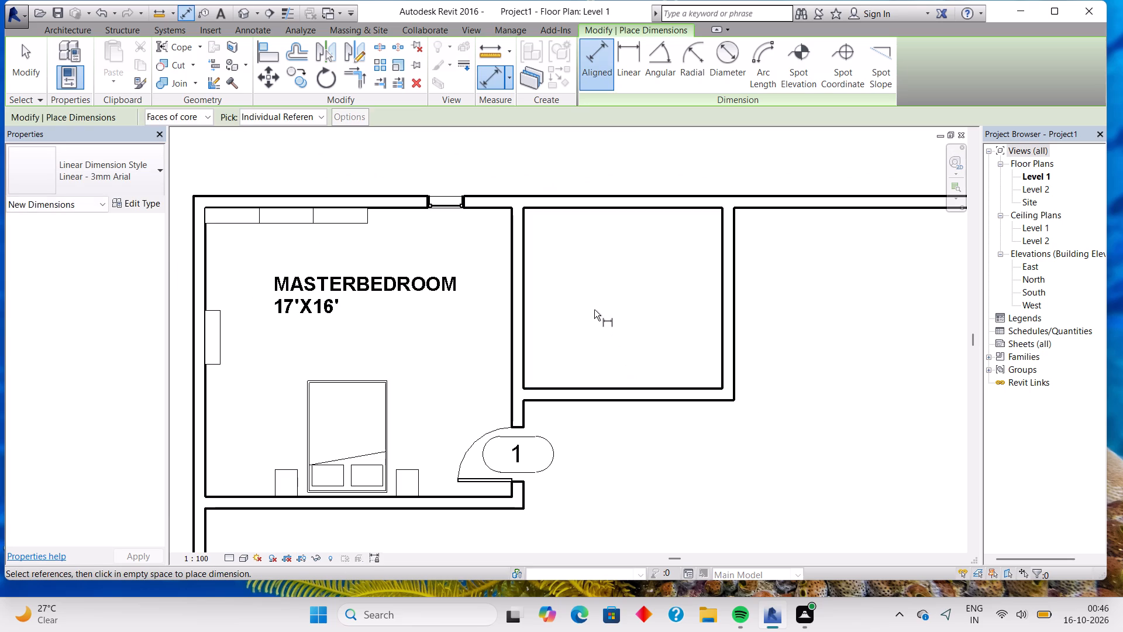
Place an M_Single-Flush 0915 x 2134mm door in the adjoining room's south wall, centred about 3'-0" from the east wall and swinging inward.
left_click(73, 33)
left_click(95, 66)
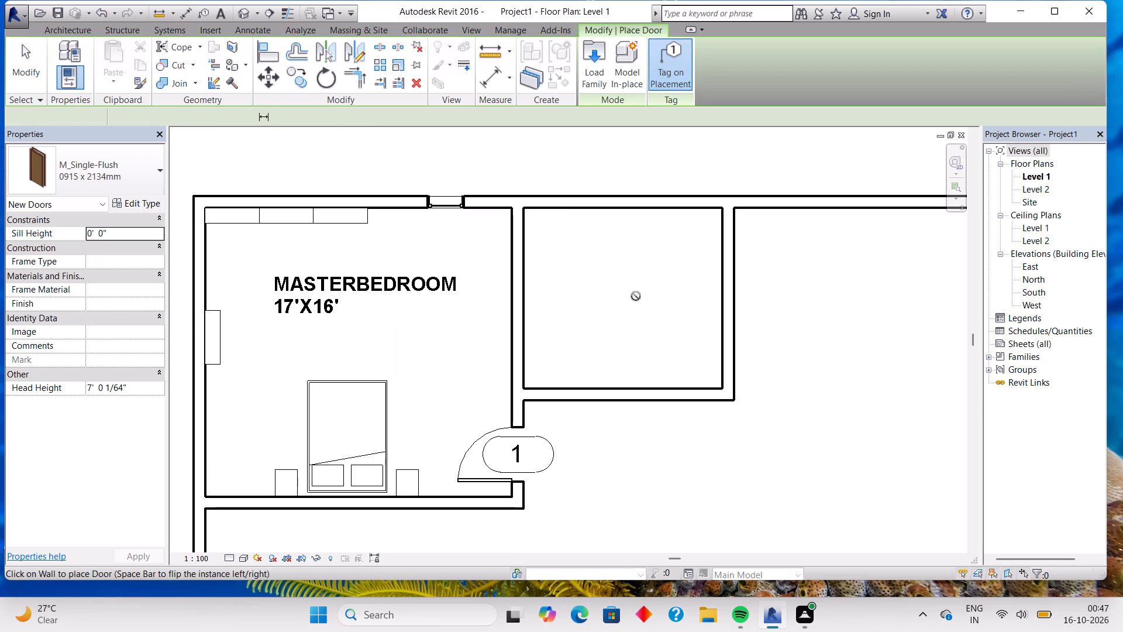
left_click(676, 386)
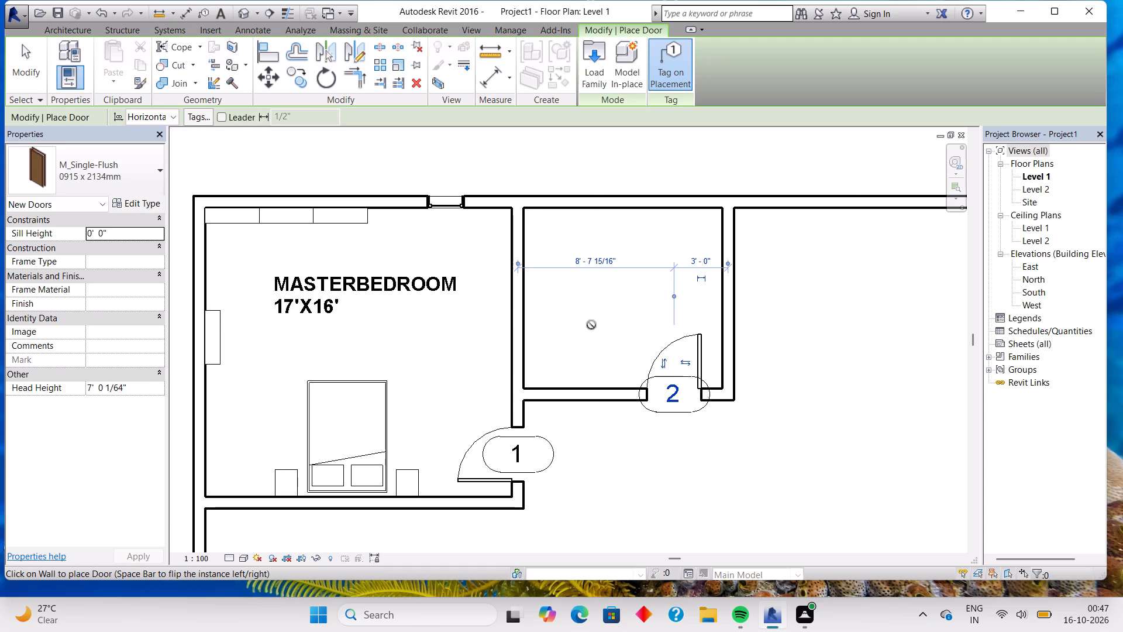
Load the M_Bed-Box family from the Beds folder of the US Metric furniture library.
left_click(77, 29)
left_click(166, 54)
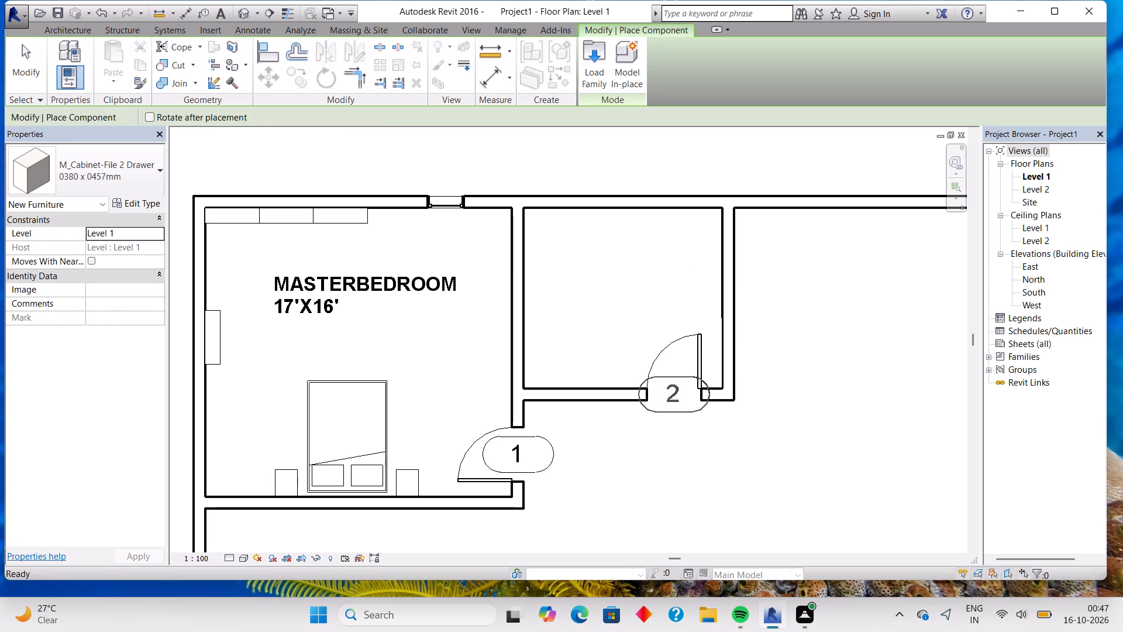
left_click(590, 53)
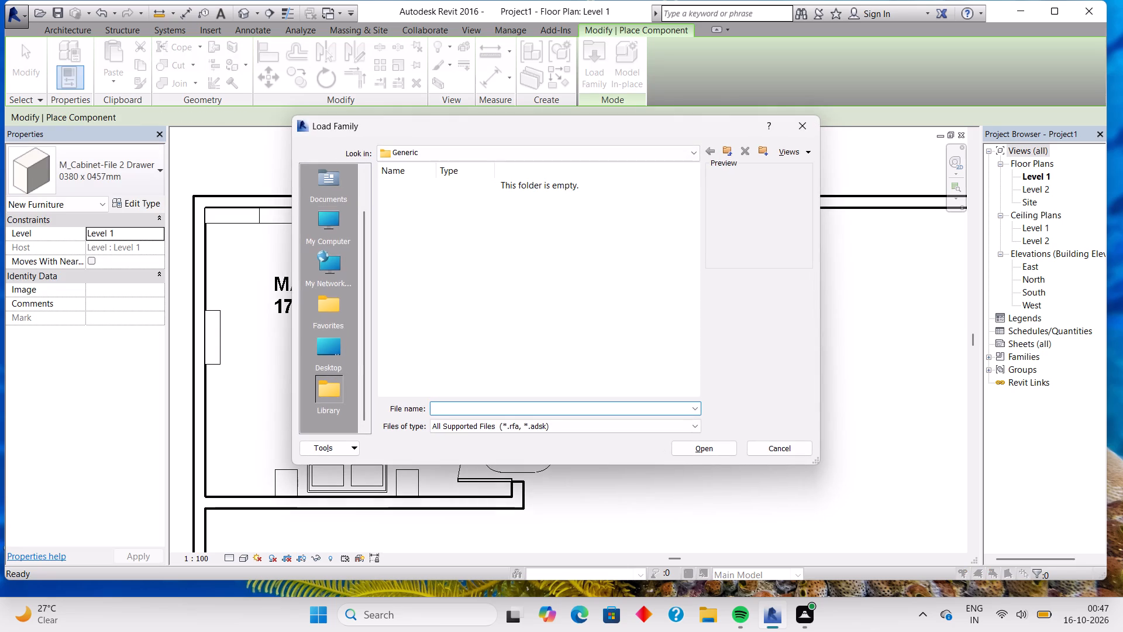
double_click(325, 226)
double_click(399, 207)
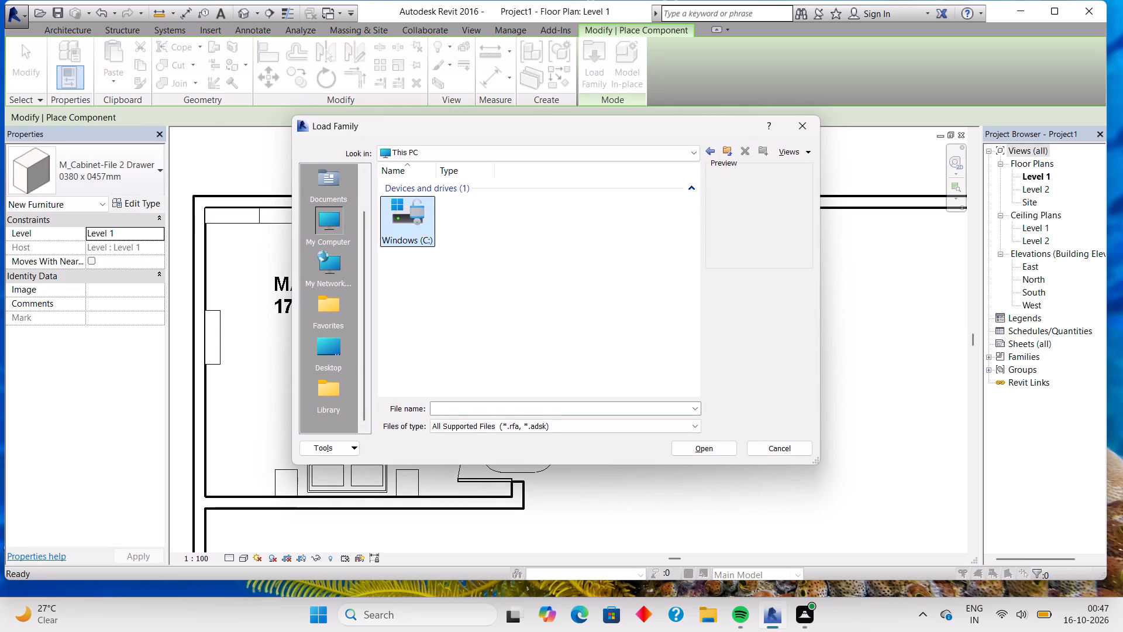
double_click(467, 219)
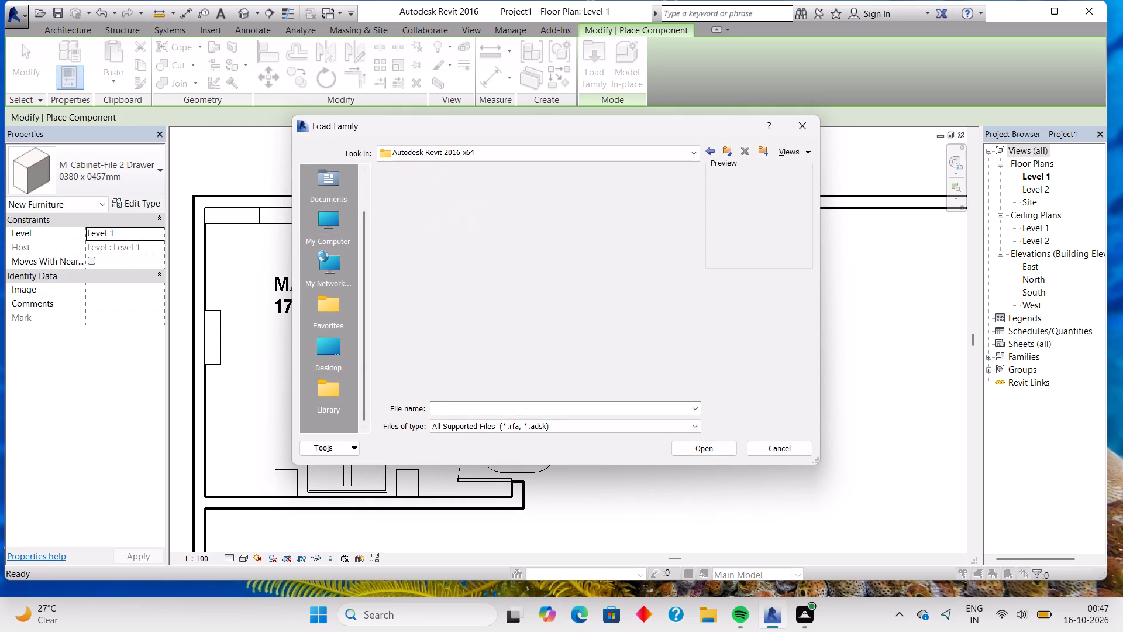
double_click(467, 219)
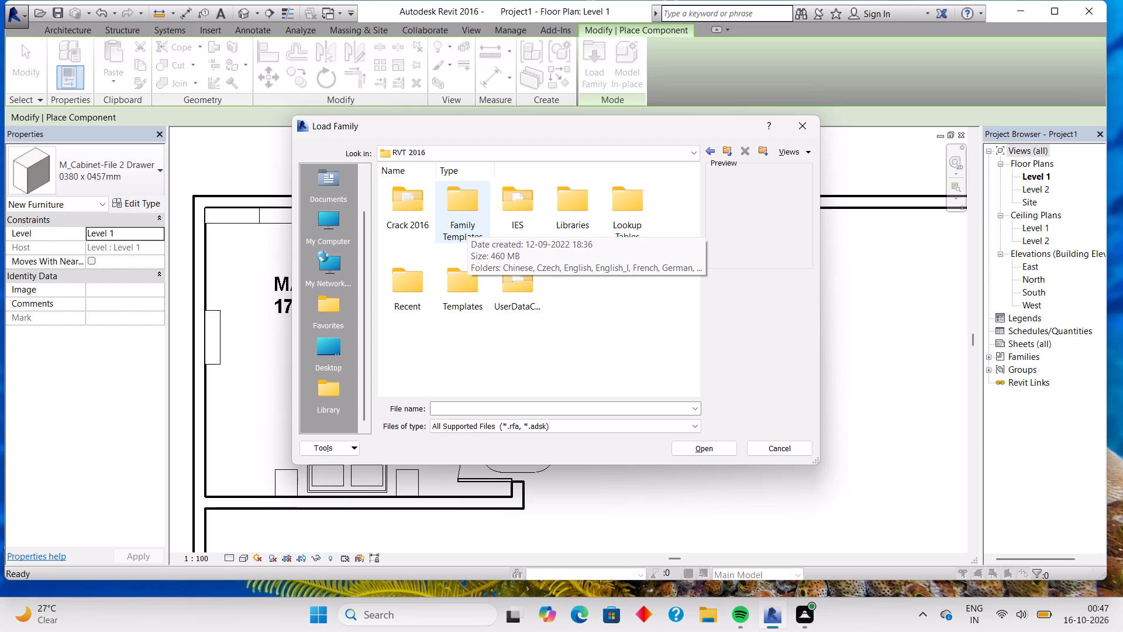
double_click(558, 205)
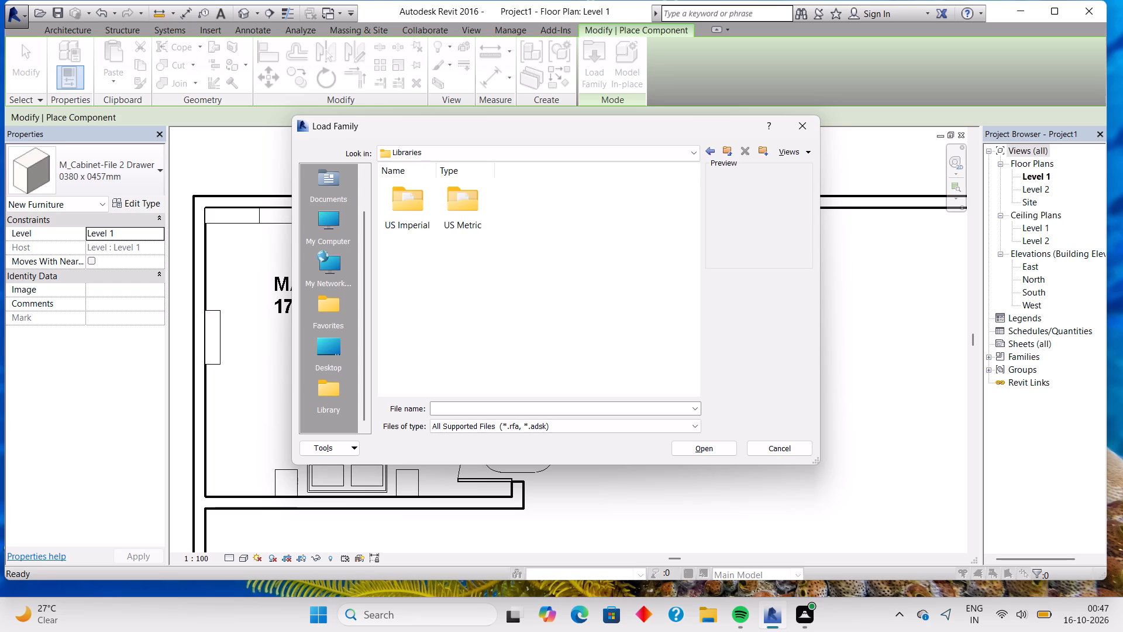
double_click(460, 205)
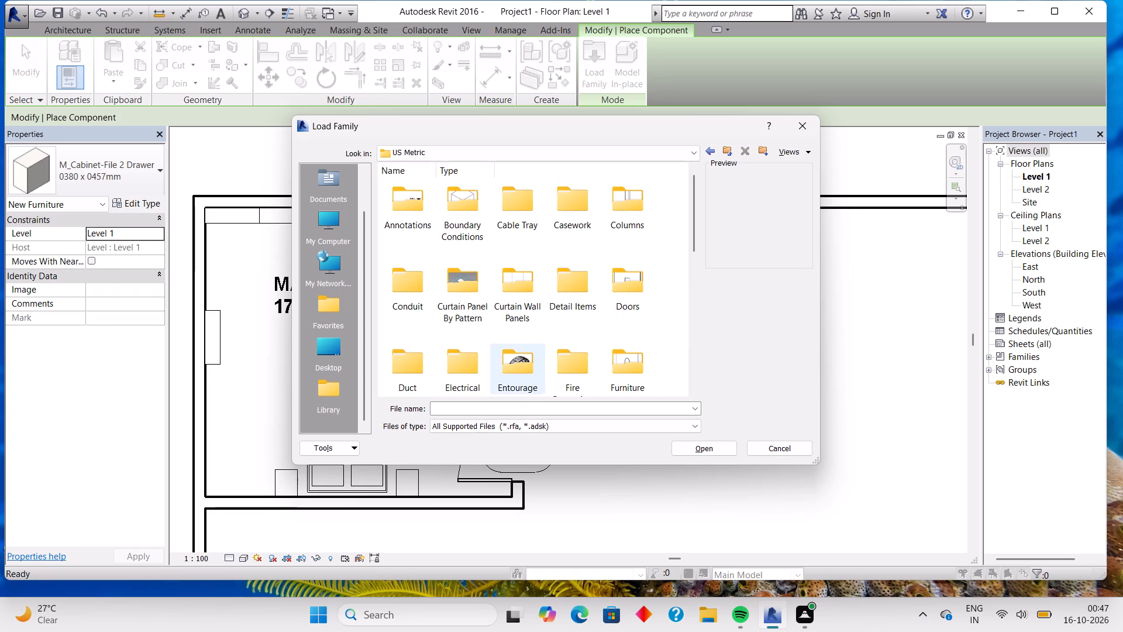
double_click(615, 355)
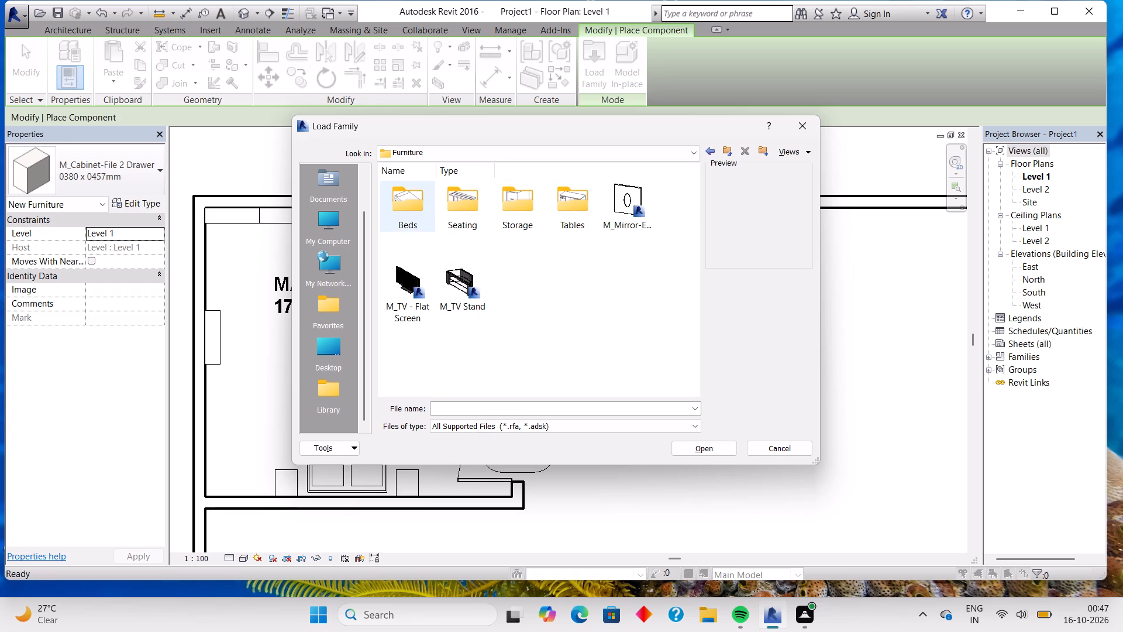
double_click(408, 217)
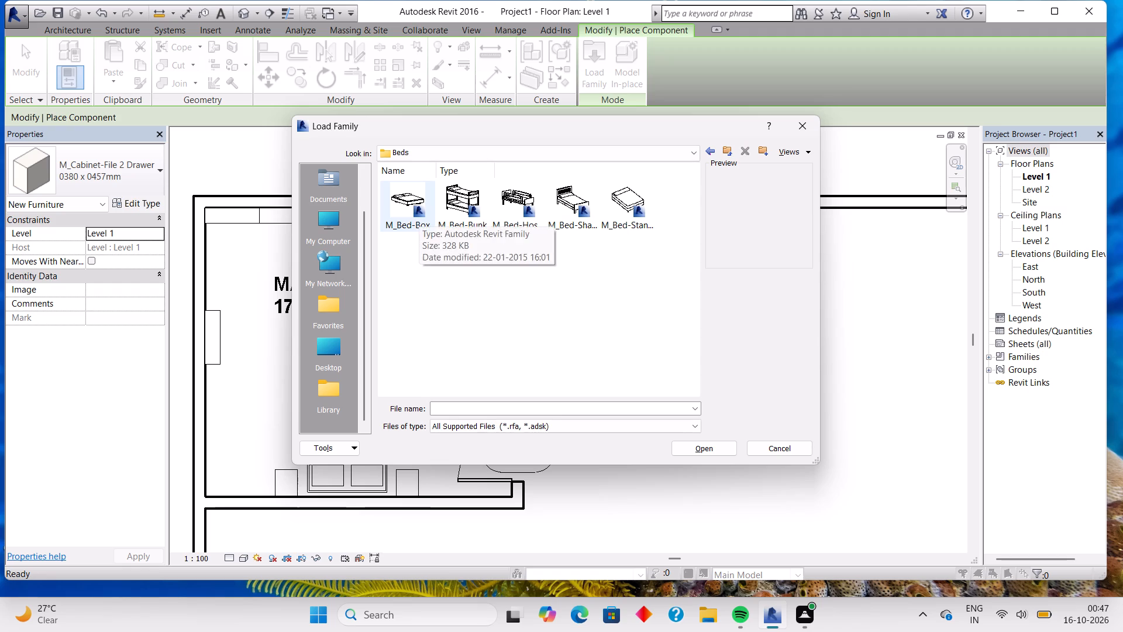
double_click(412, 208)
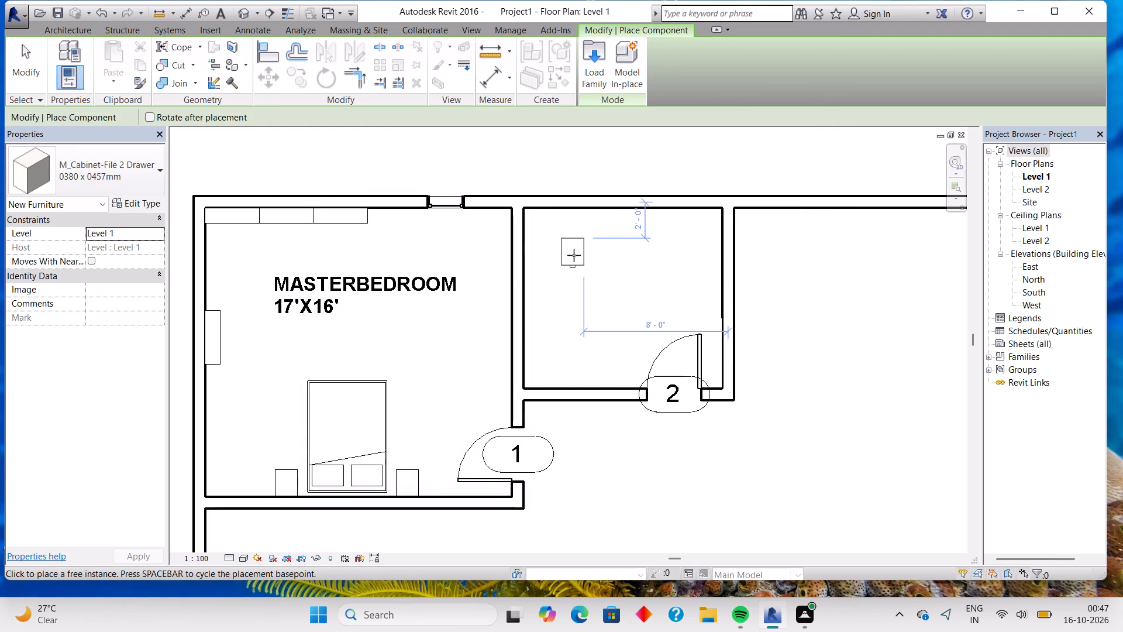
Place two M_Cabinet-File 2 Drawer 0380 x 0457mm units against the adjoining room's west wall, about 2'-0" and 7'-6" from the north wall.
left_click(539, 251)
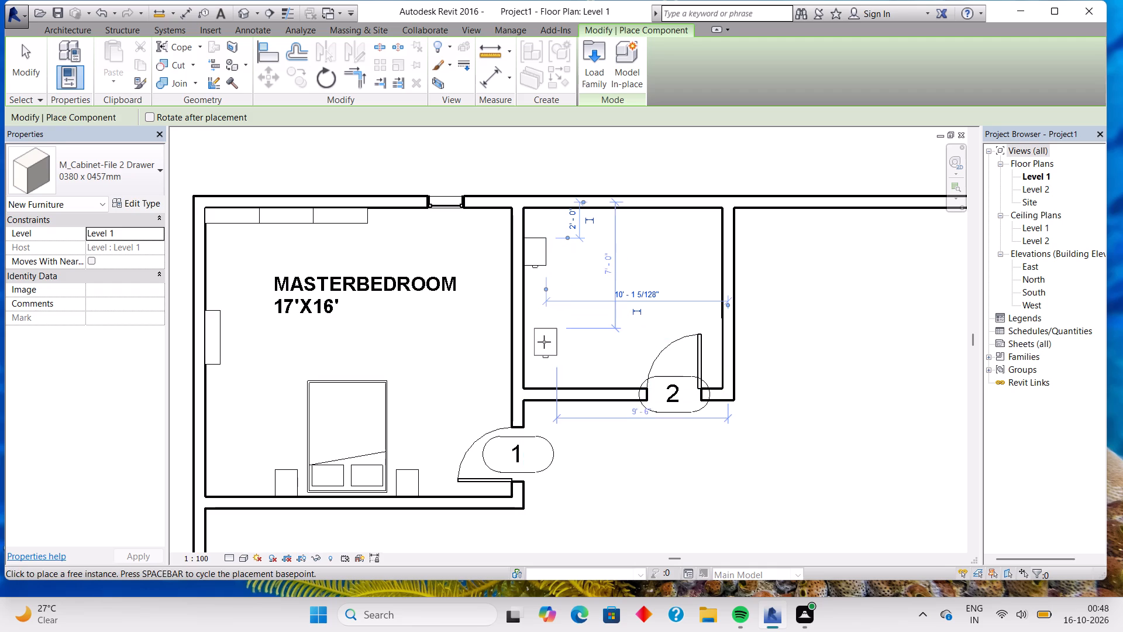
left_click(540, 351)
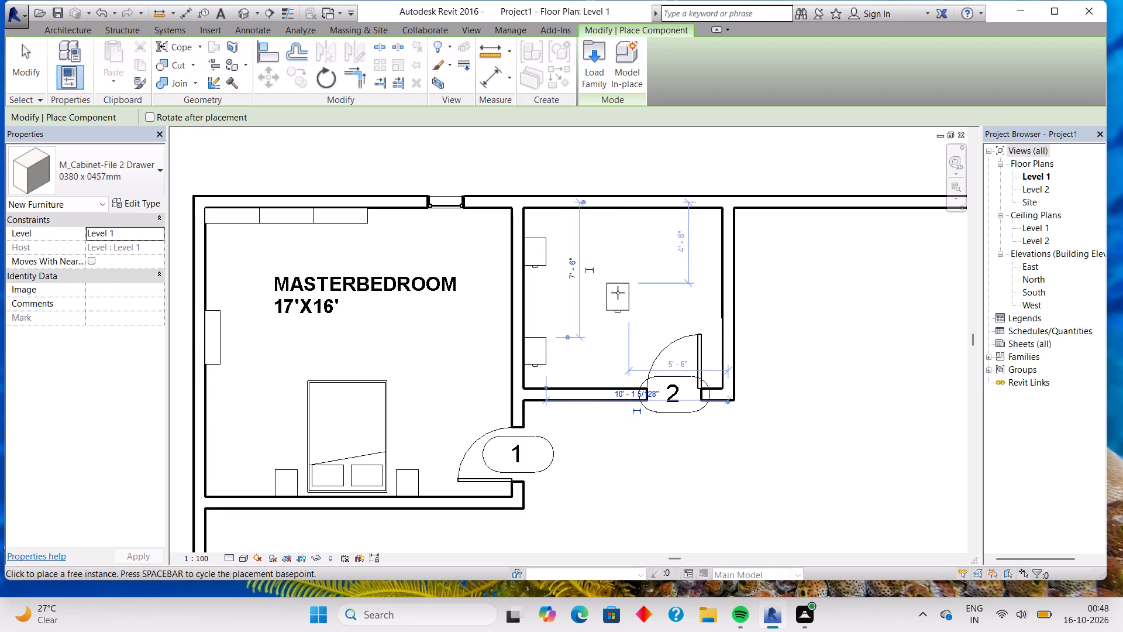
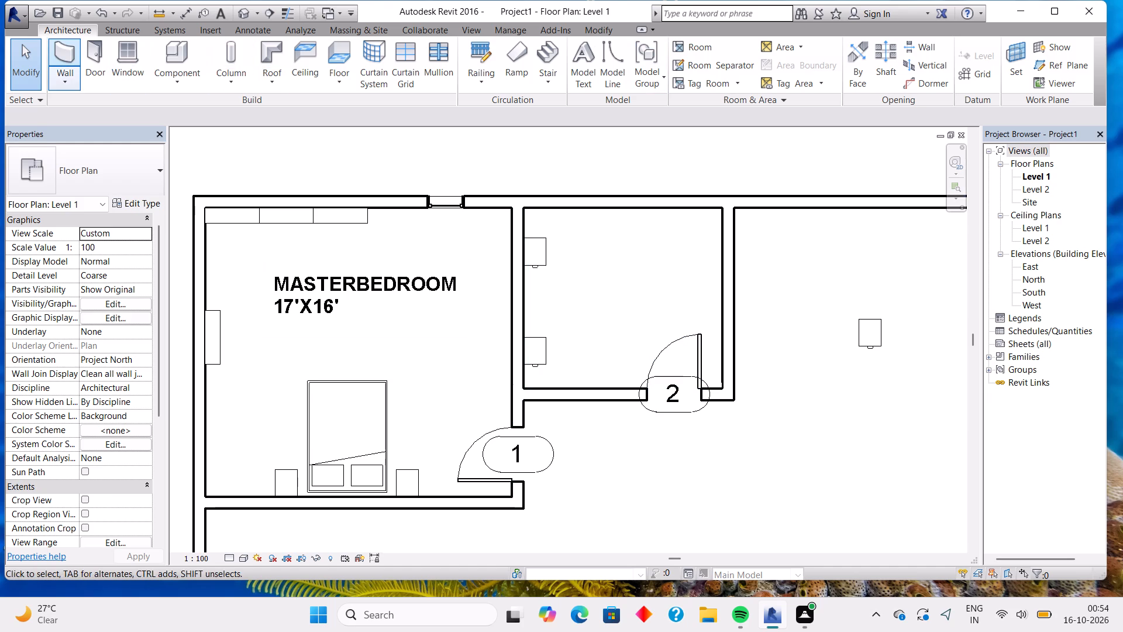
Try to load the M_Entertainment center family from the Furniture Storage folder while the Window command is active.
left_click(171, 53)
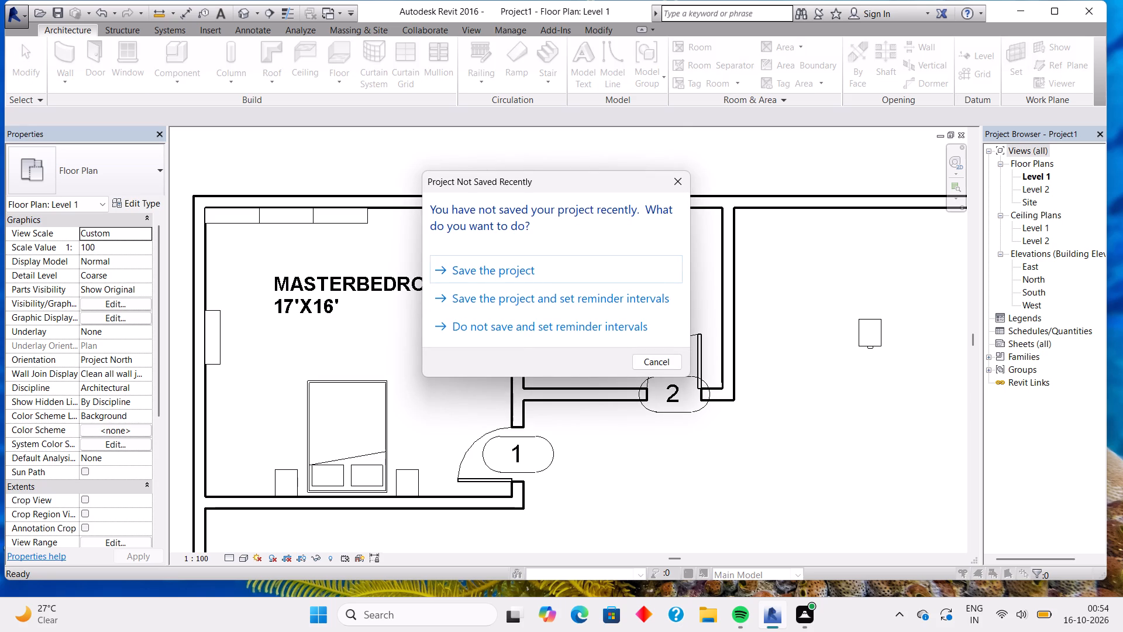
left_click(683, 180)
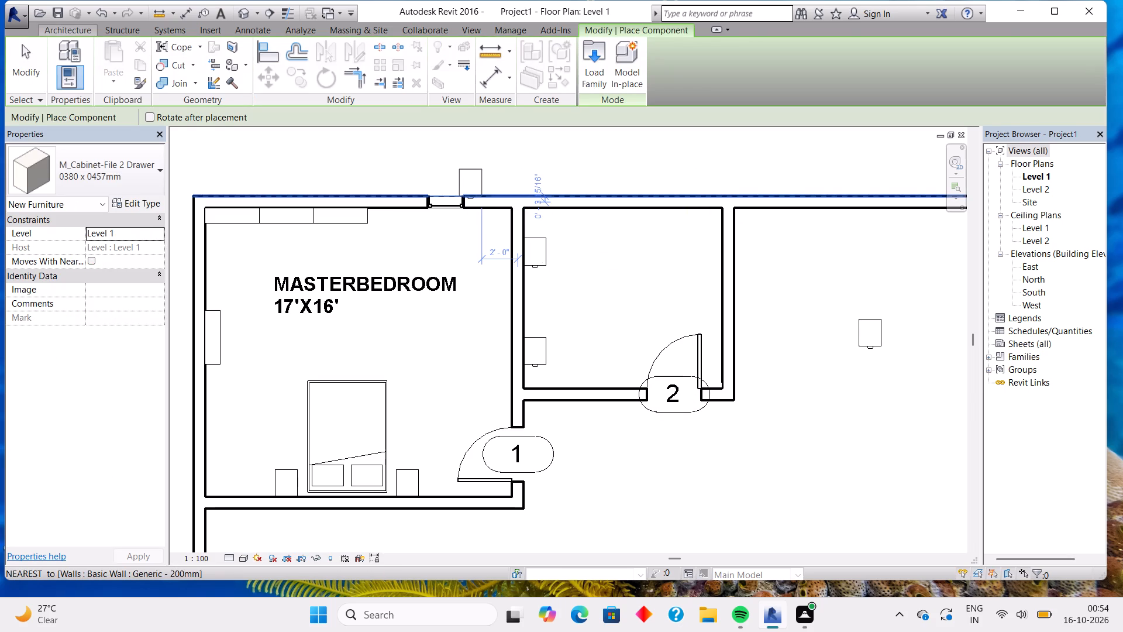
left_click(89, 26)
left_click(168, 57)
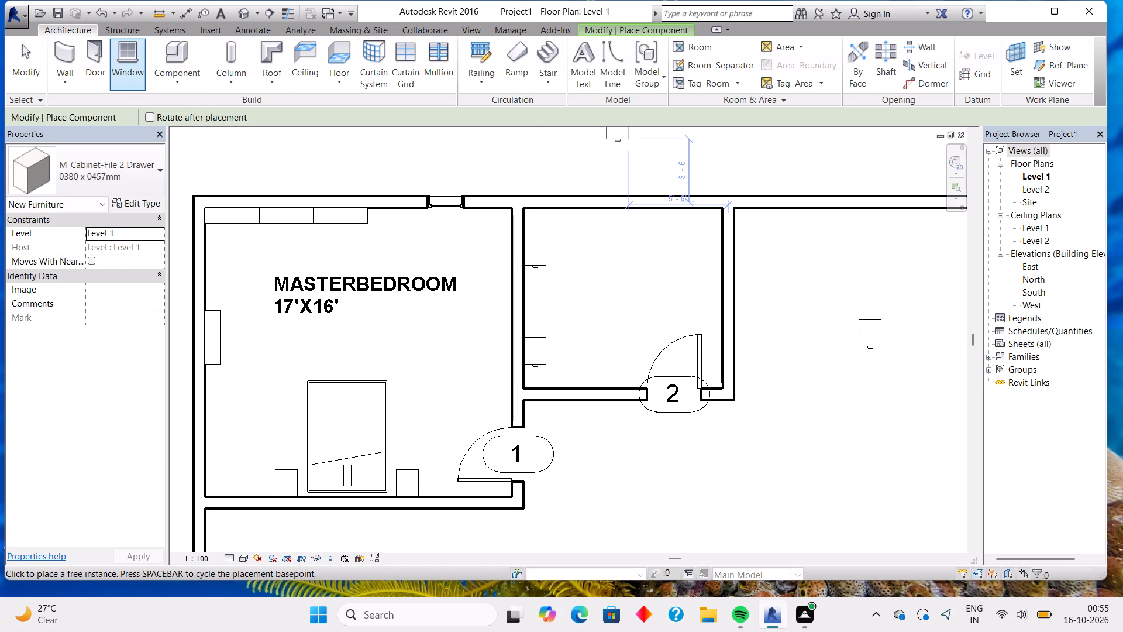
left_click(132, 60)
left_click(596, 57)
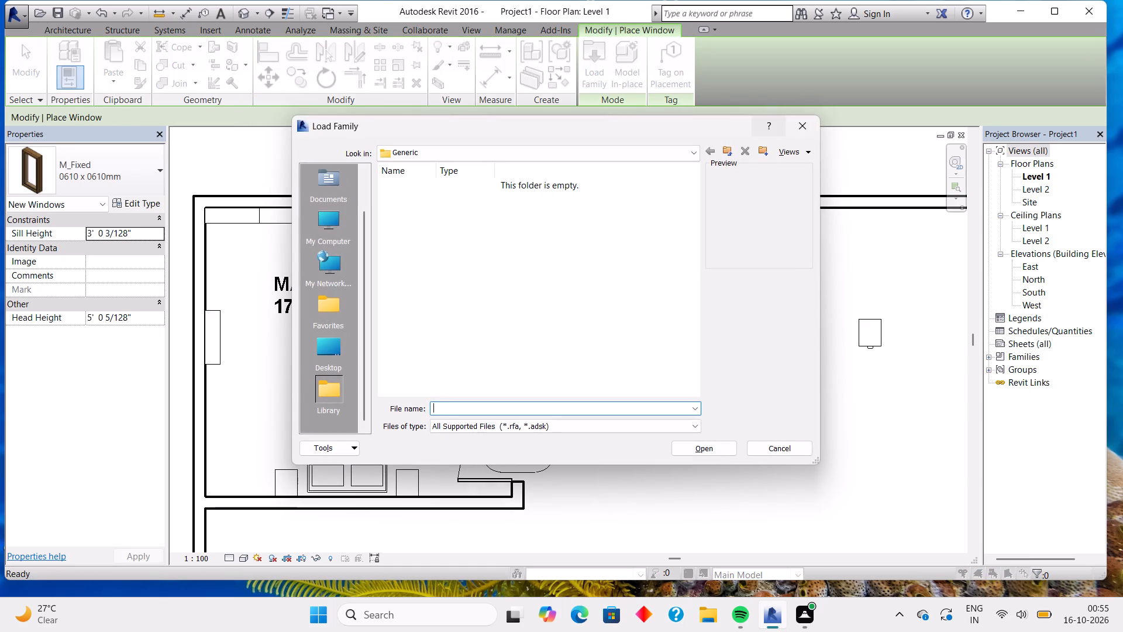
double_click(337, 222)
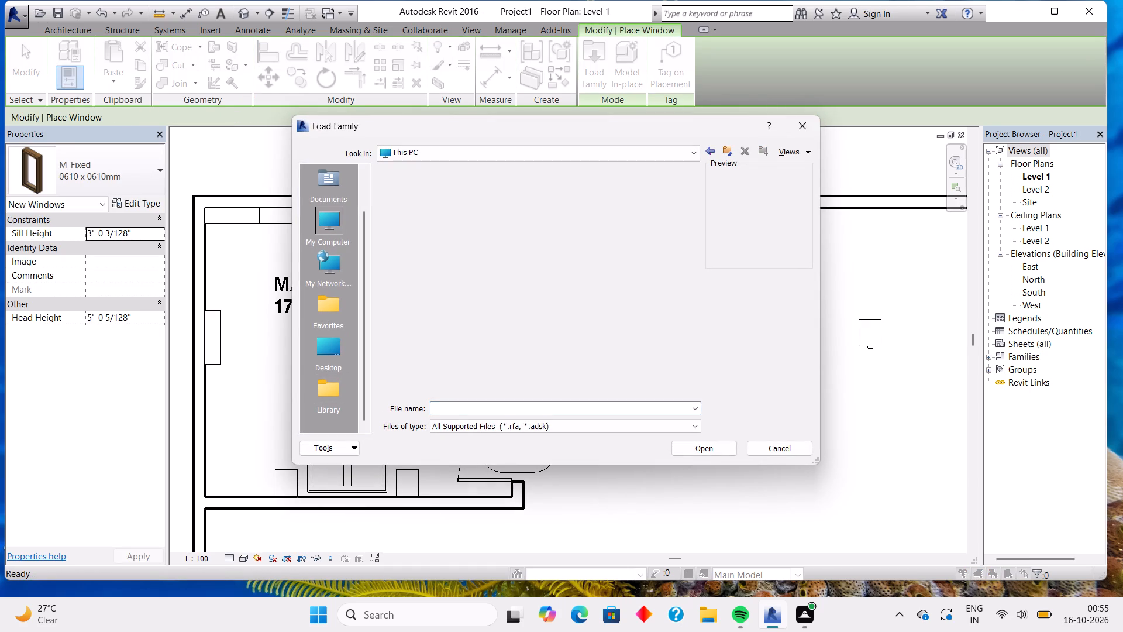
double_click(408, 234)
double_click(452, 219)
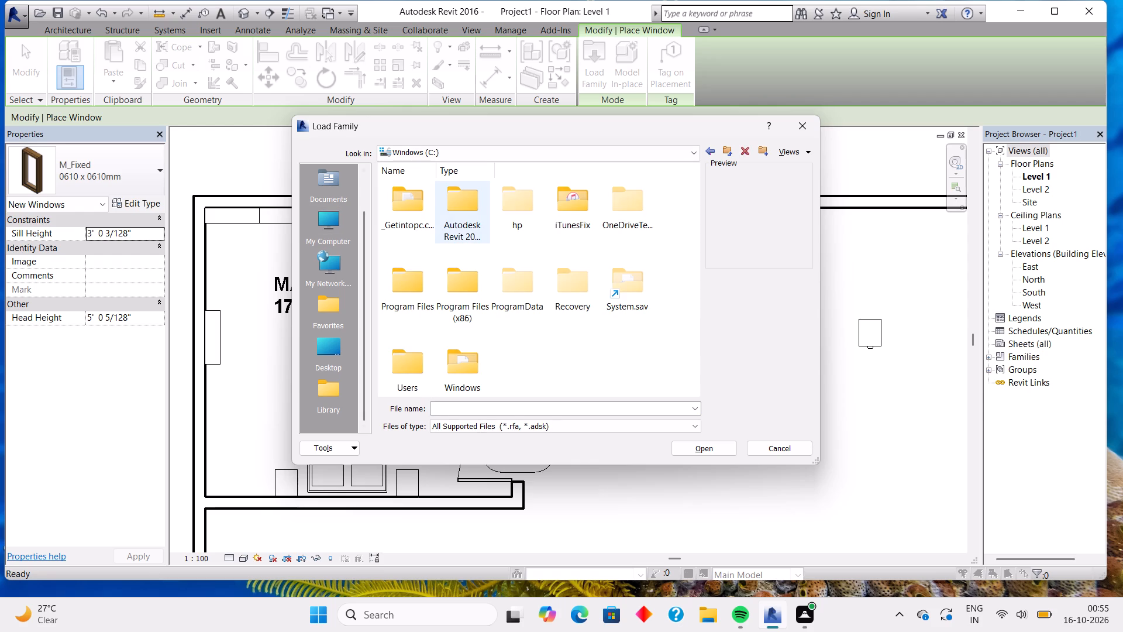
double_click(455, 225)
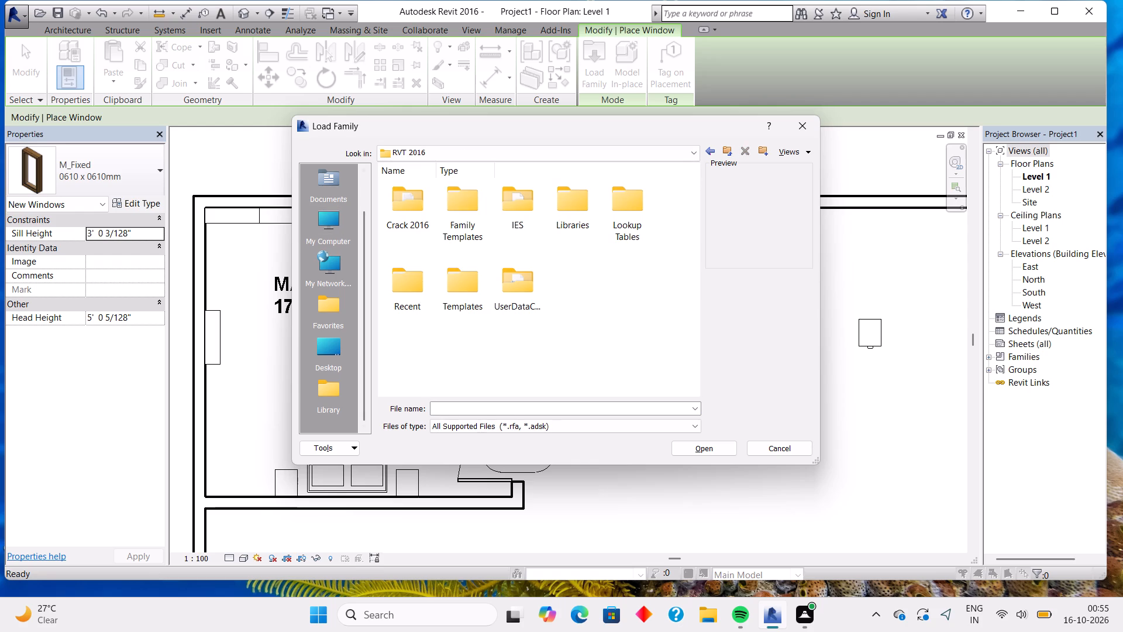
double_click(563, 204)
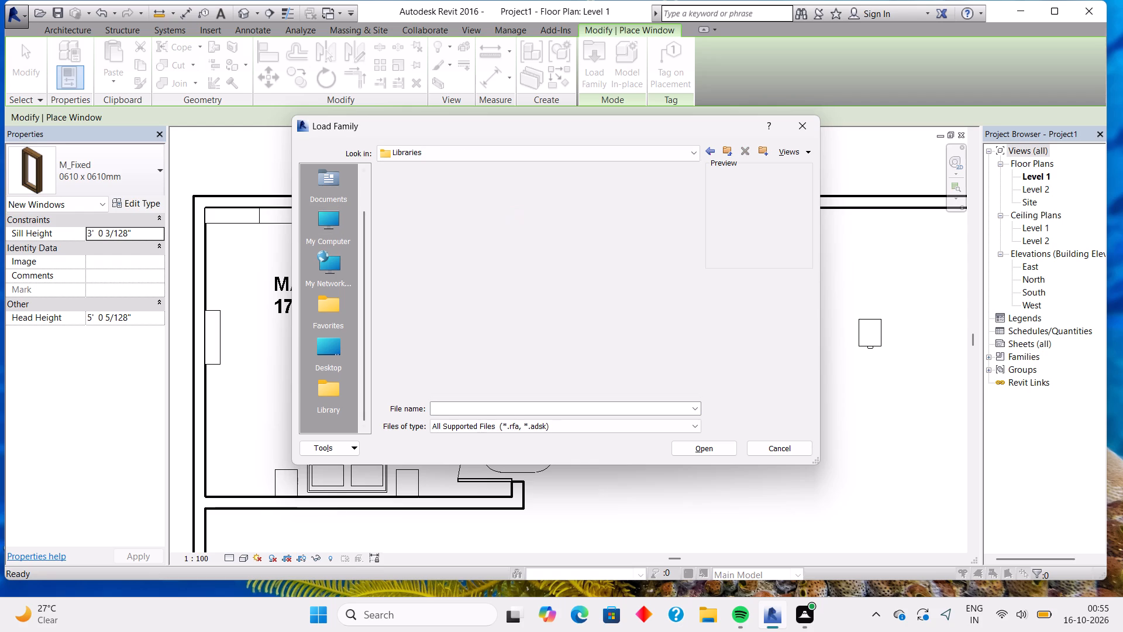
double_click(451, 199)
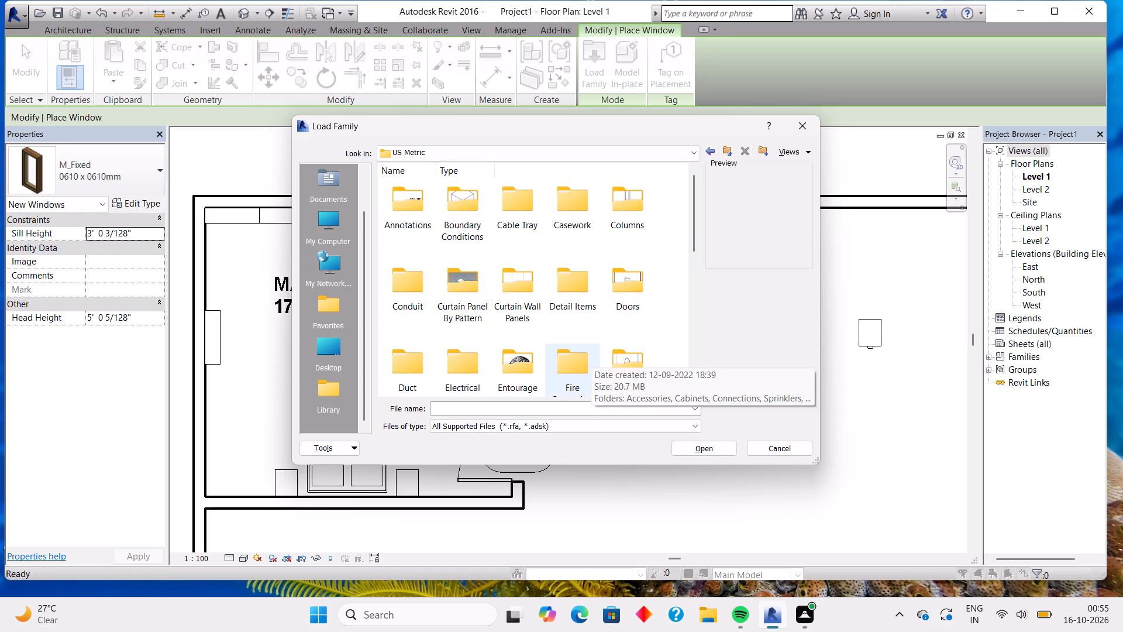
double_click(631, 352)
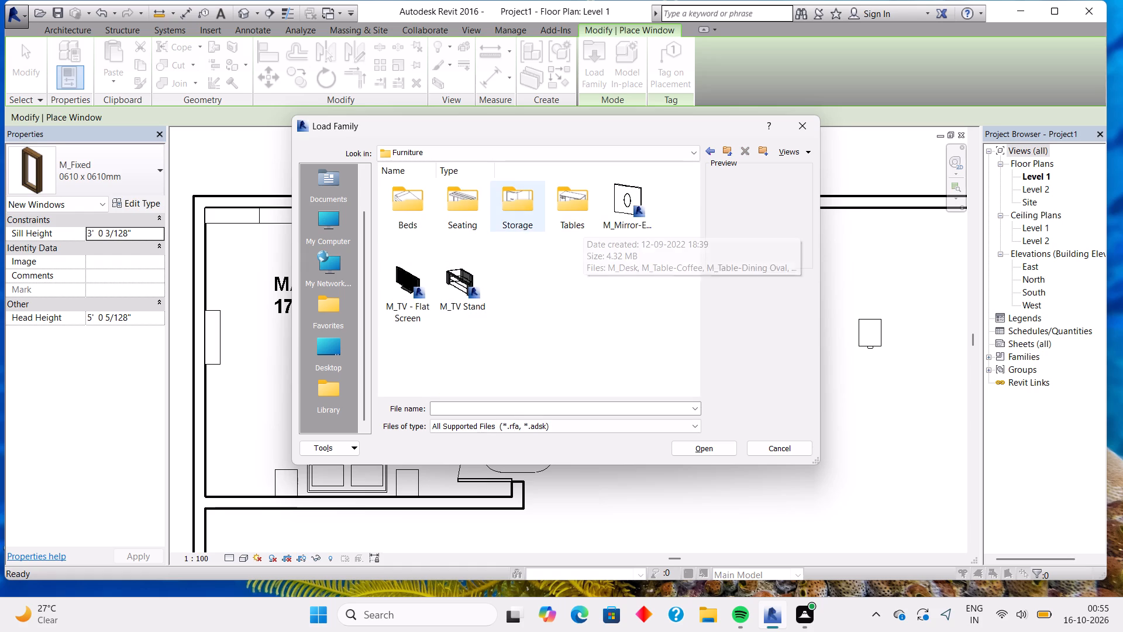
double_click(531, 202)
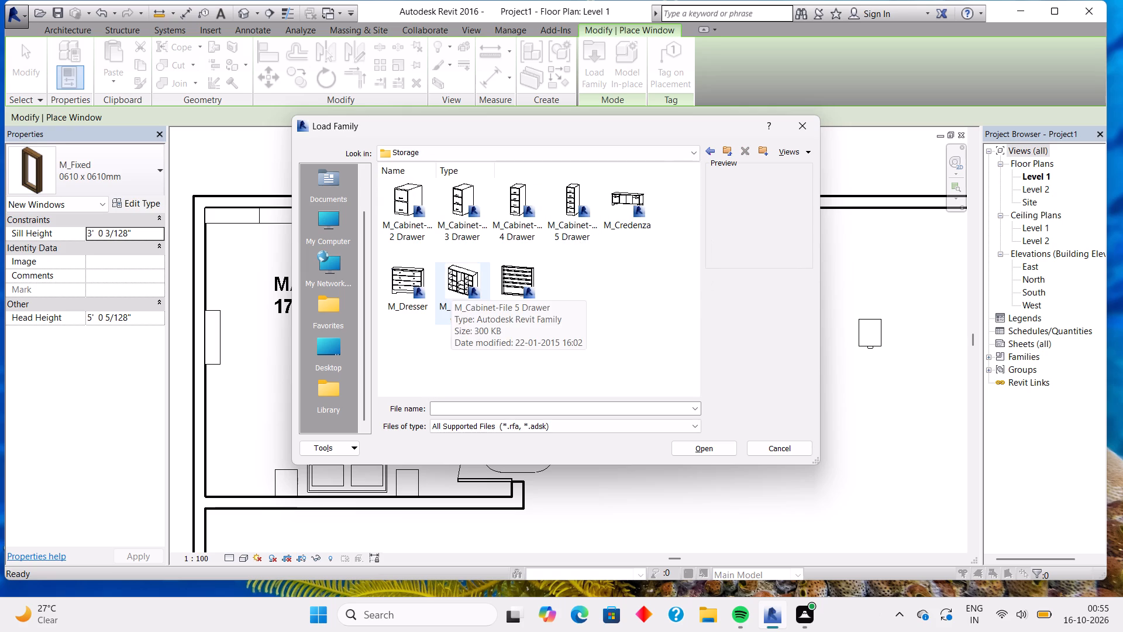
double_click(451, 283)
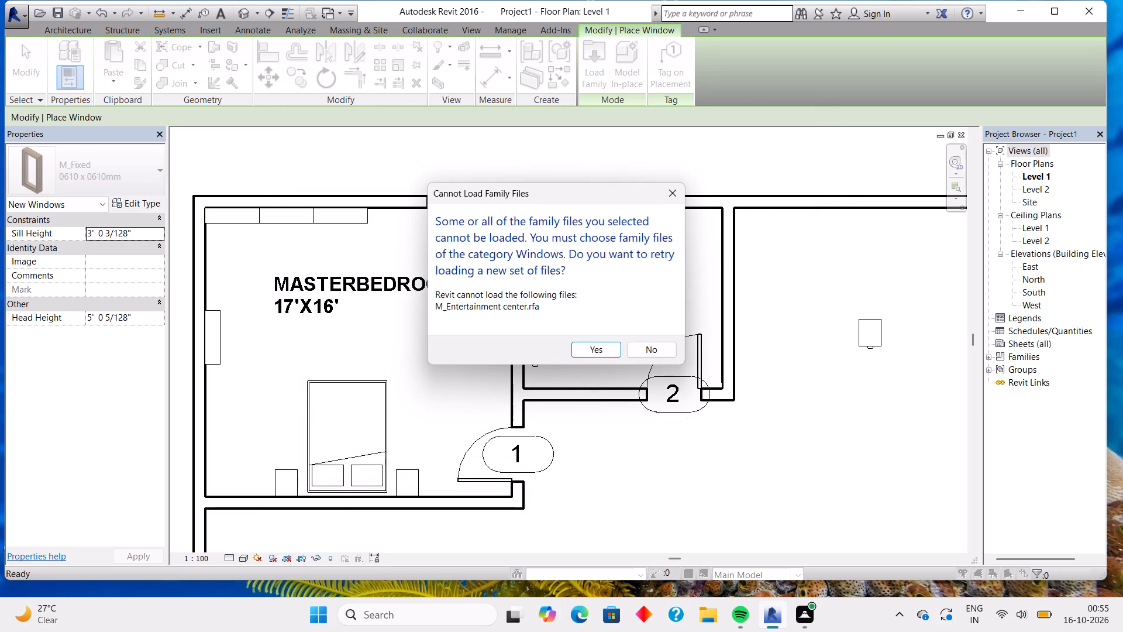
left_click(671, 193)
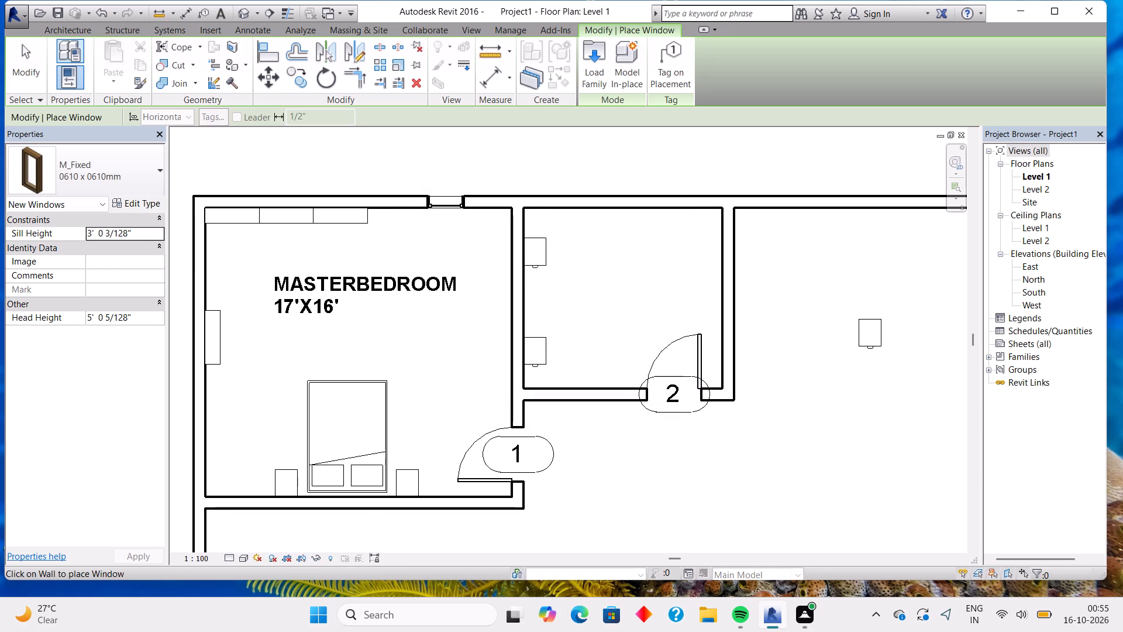
Load the M_Entertainment center family as a component from the Storage folder of the US Metric furniture library.
left_click(64, 29)
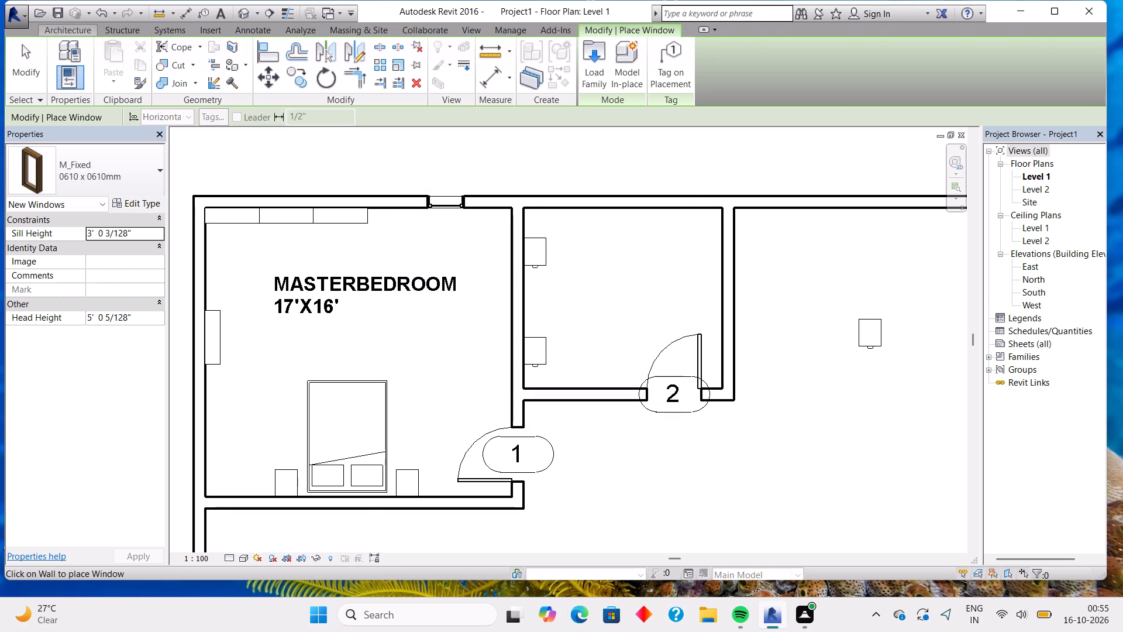
left_click(188, 49)
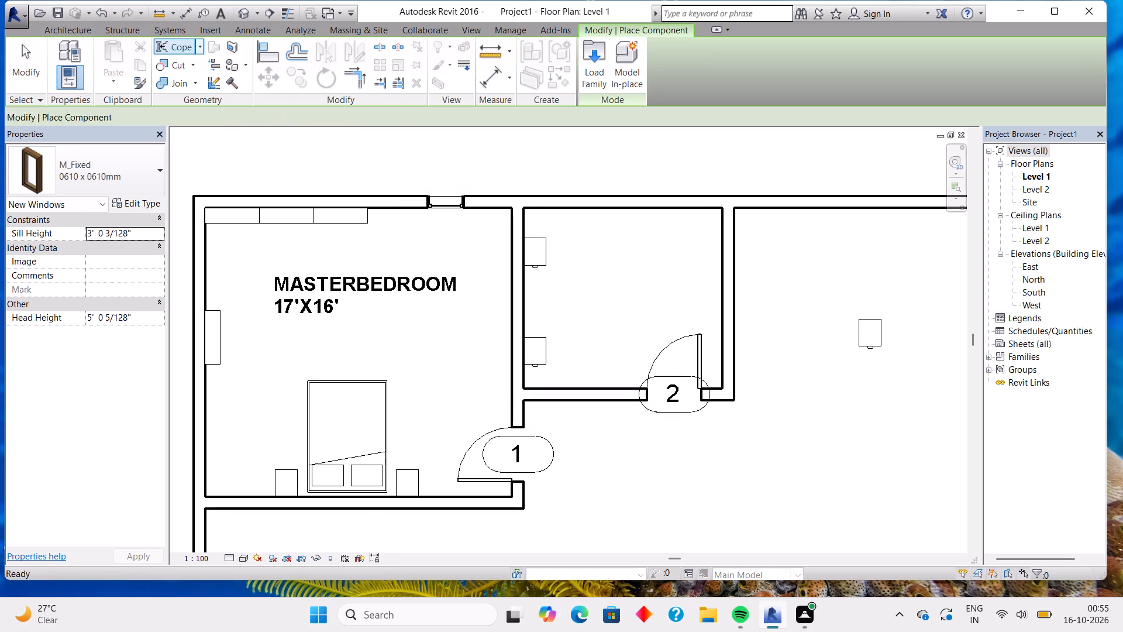
left_click(595, 54)
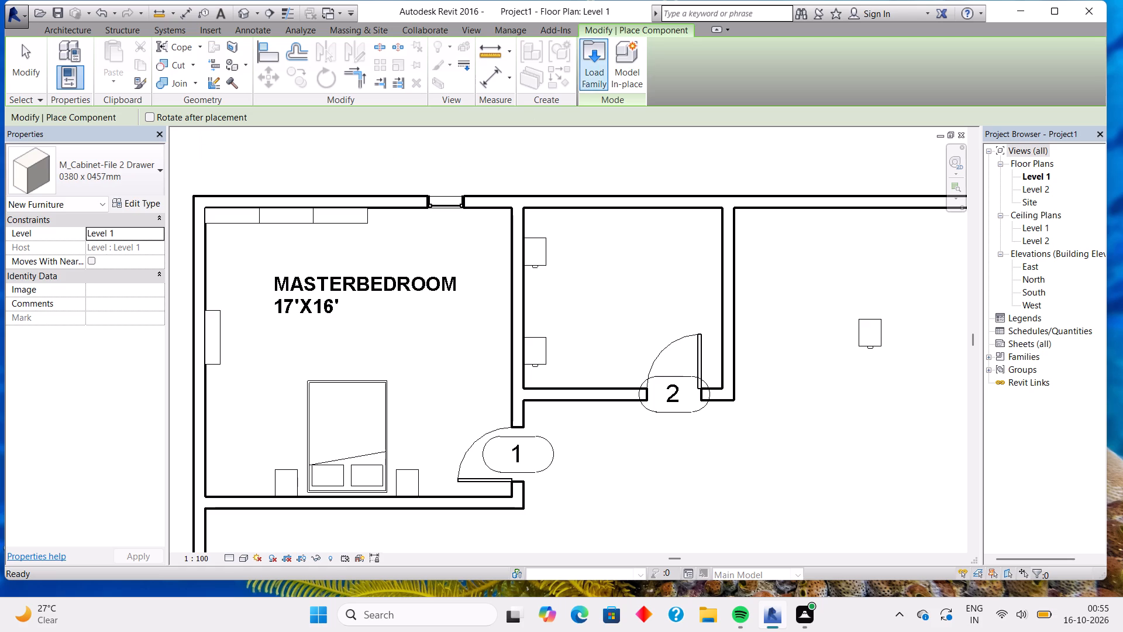
left_click(312, 231)
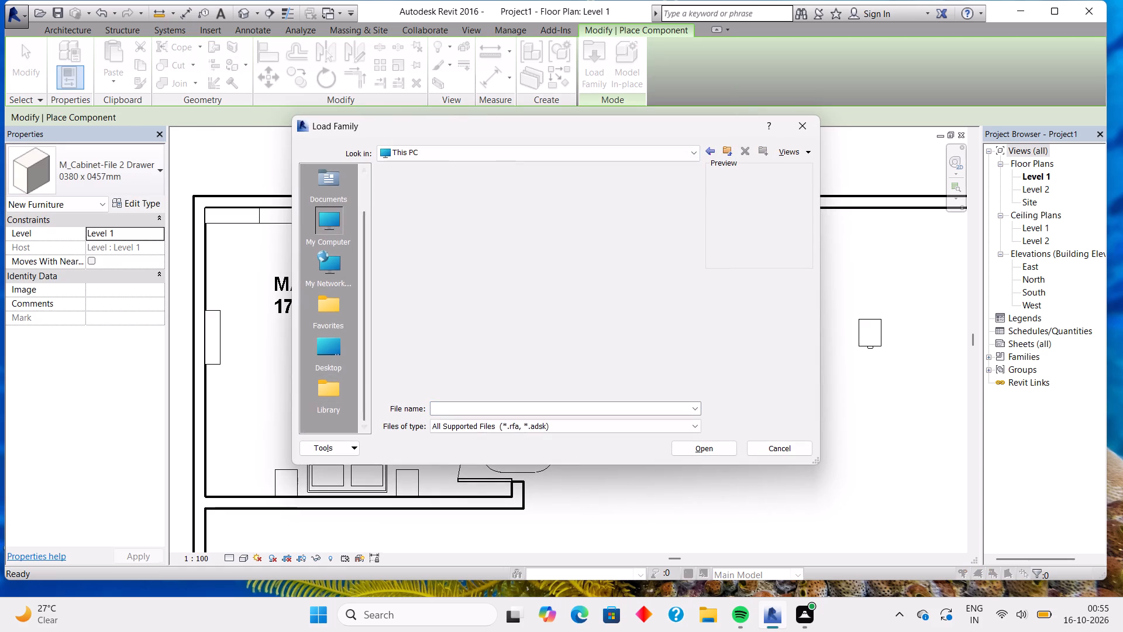
double_click(394, 230)
double_click(454, 208)
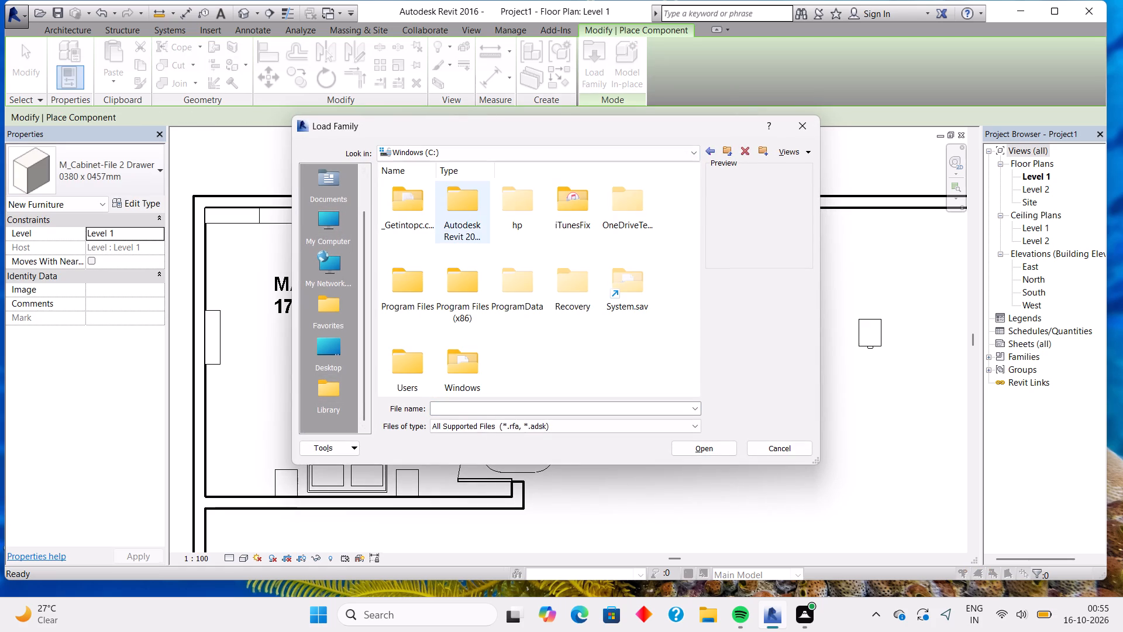
double_click(448, 225)
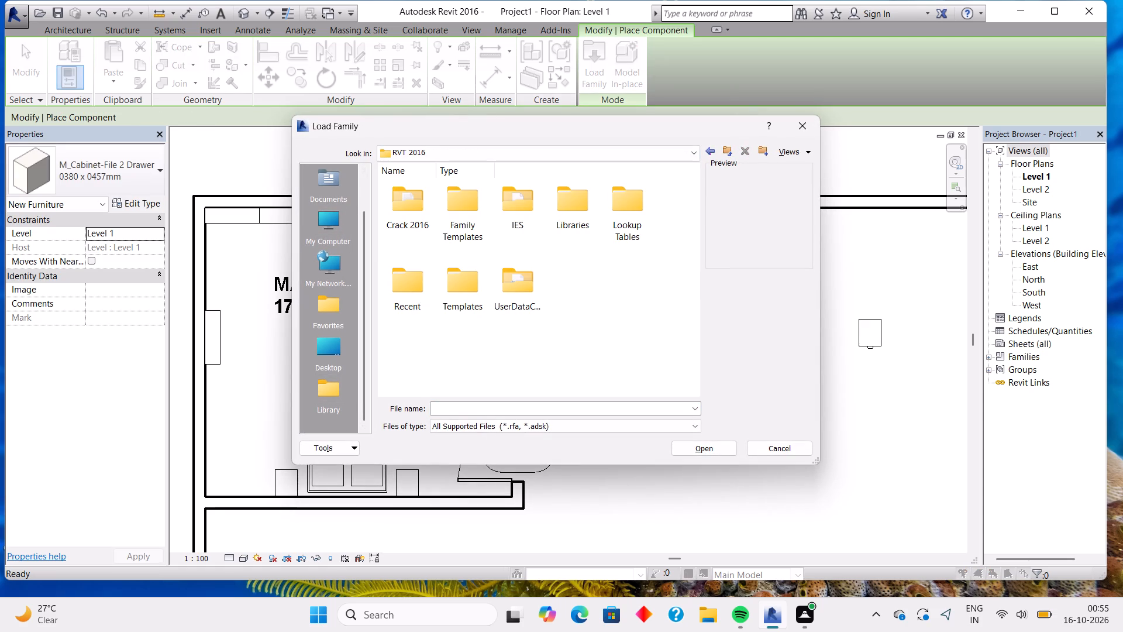
double_click(554, 208)
double_click(445, 219)
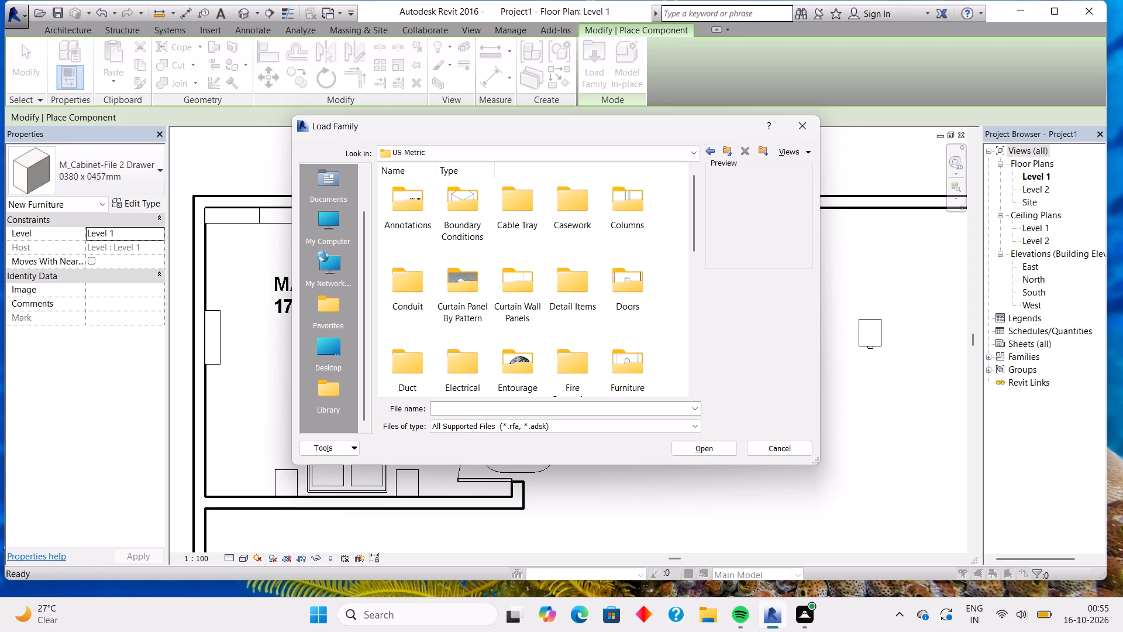
double_click(612, 377)
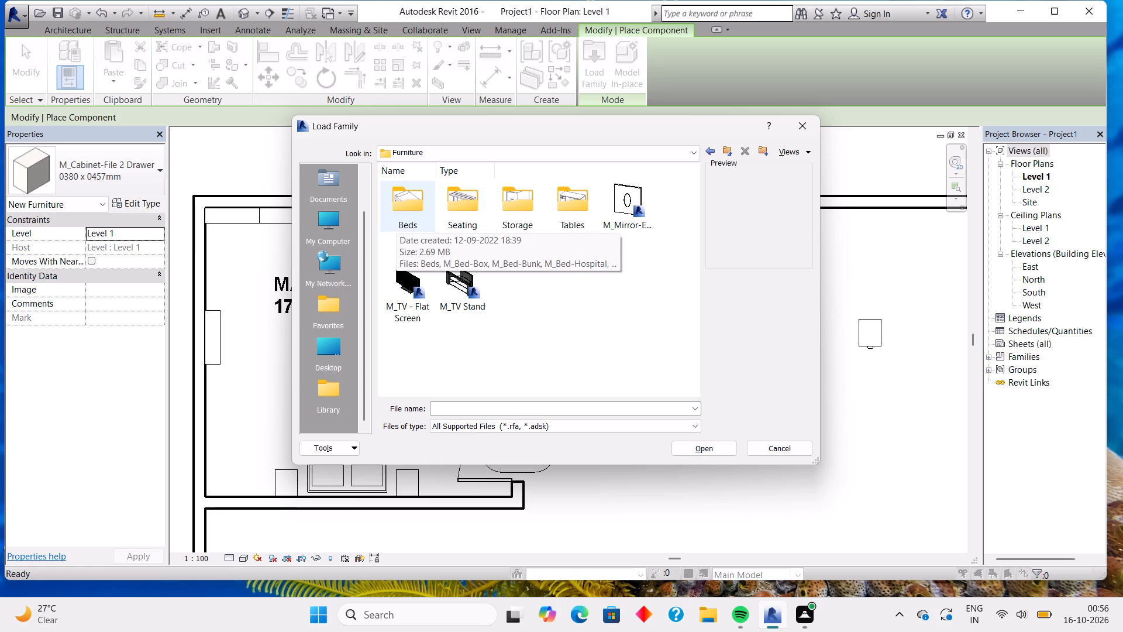
double_click(518, 207)
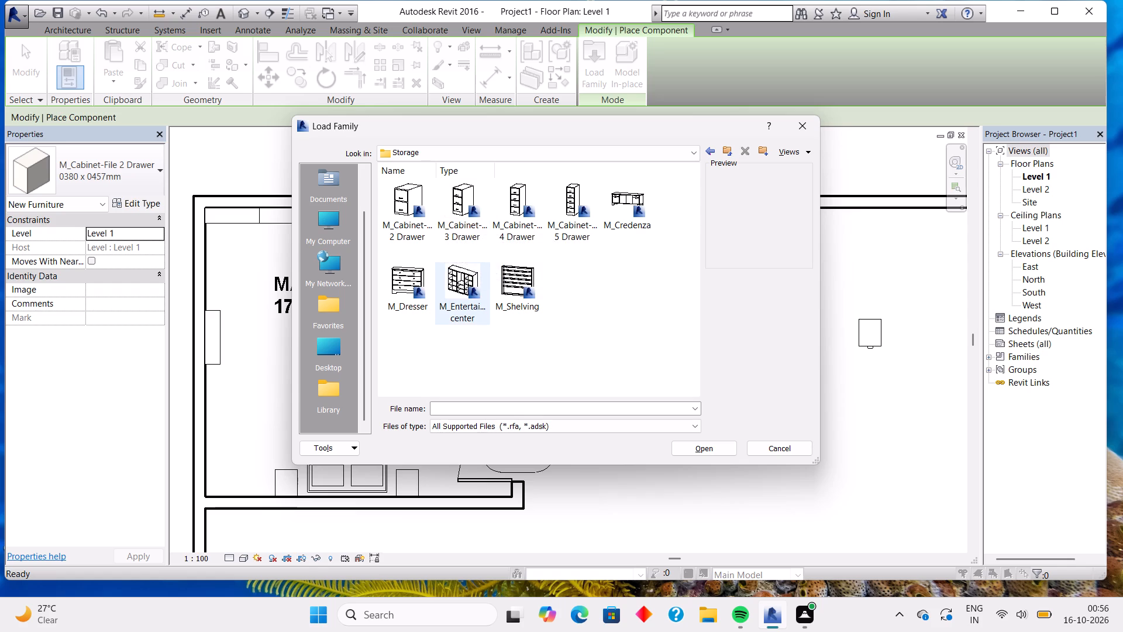
double_click(463, 274)
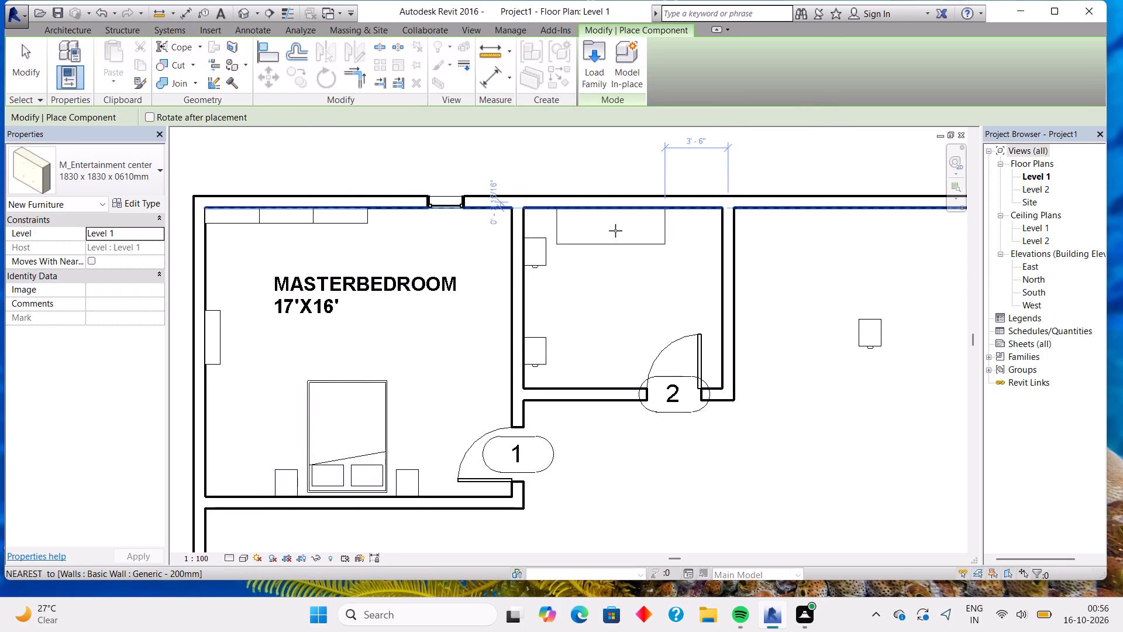
Place an M_Entertainment center 1830 x 1830 x 0610mm against the adjoining room's north wall, about 3'-0" from the east wall.
left_click(622, 231)
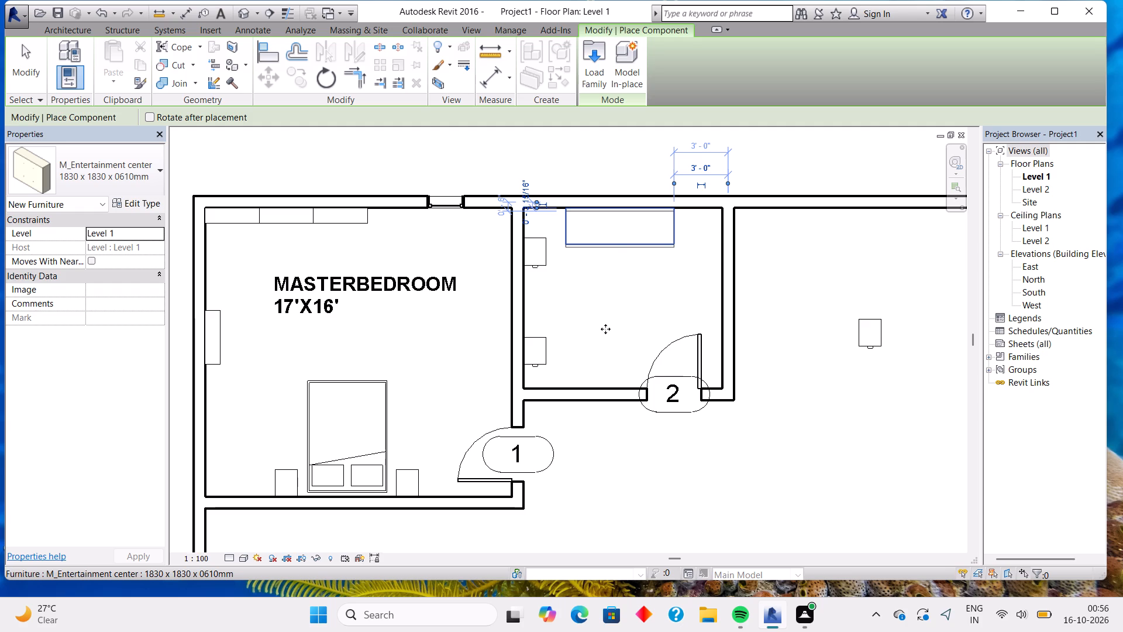
key("Escape")
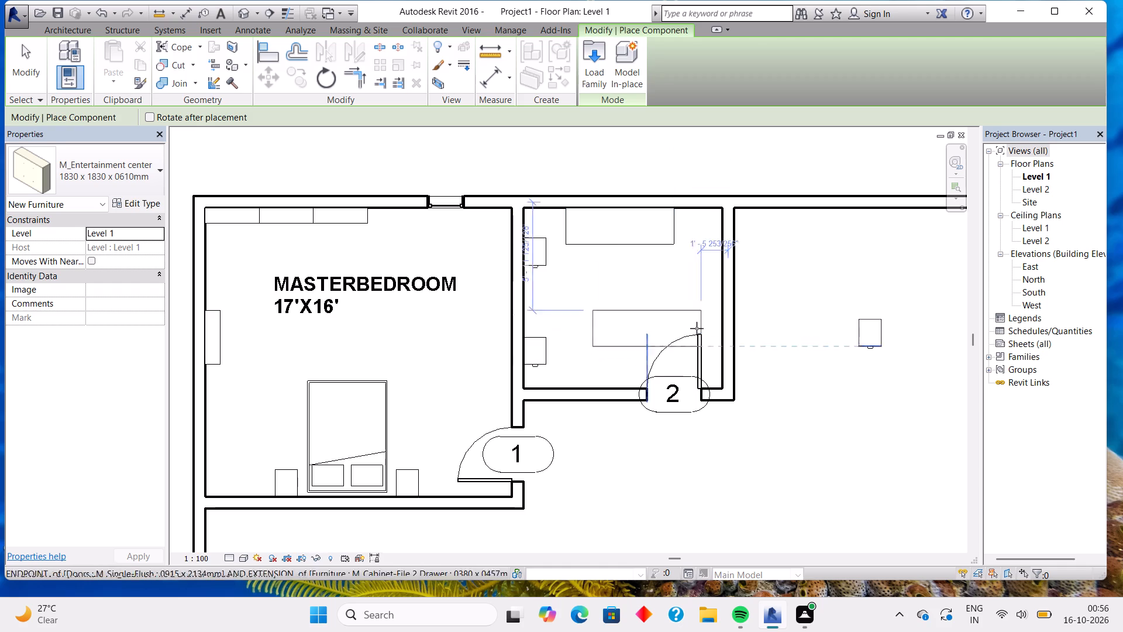
key("Escape")
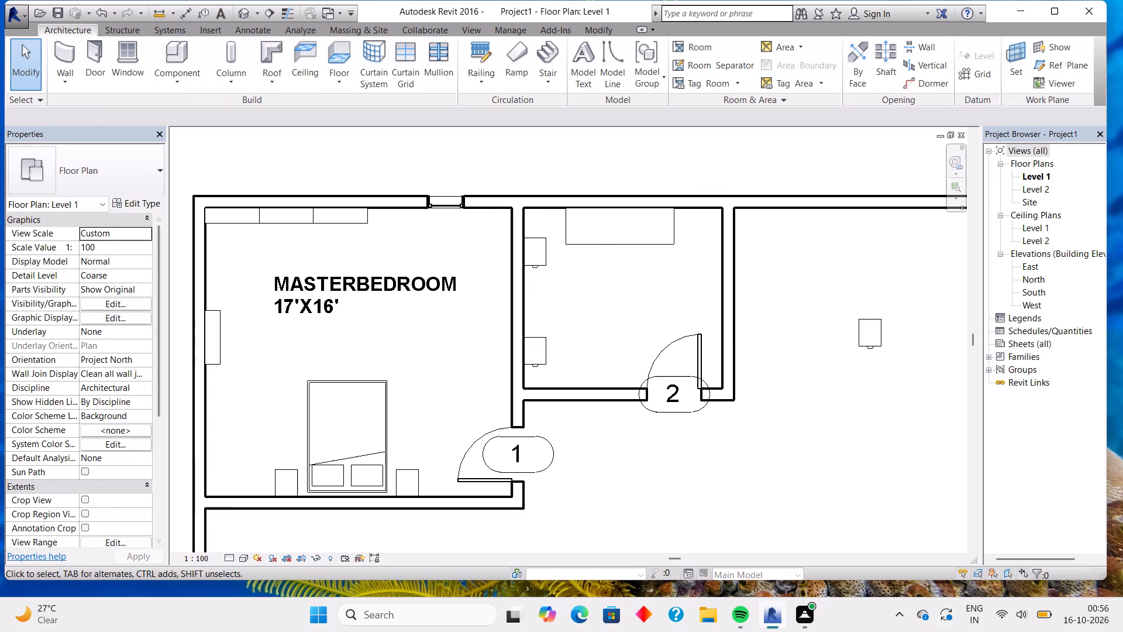
Place an M_Bed-Box 1346 x 1880mm - Double between the two file cabinets, headboard against the adjoining room's west wall, about 3'-0" from the north wall.
left_click(137, 164)
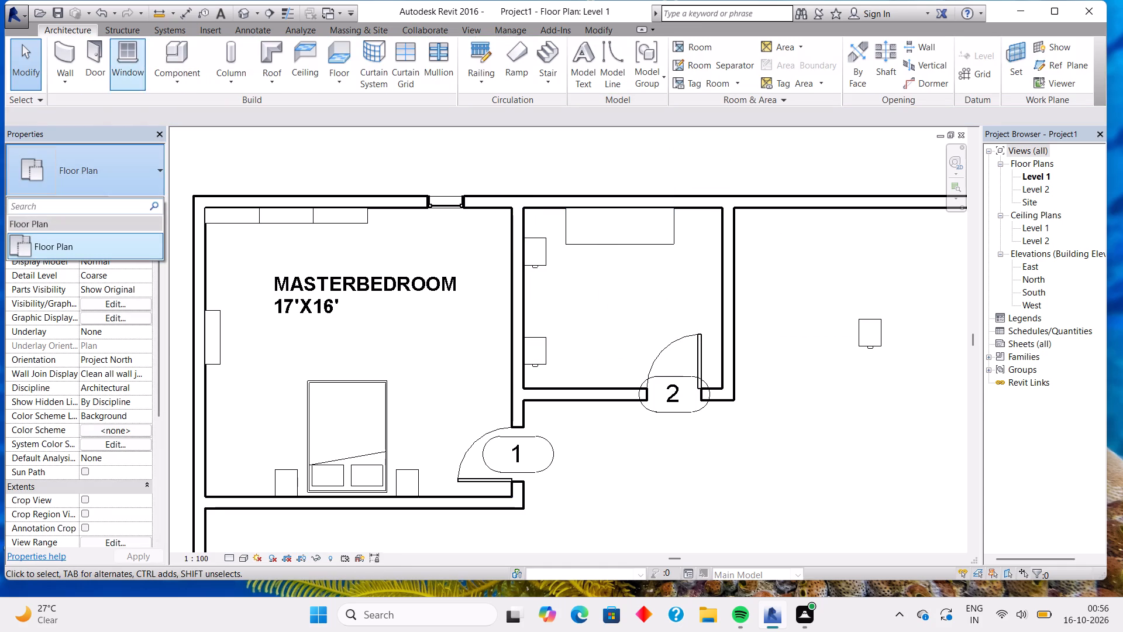
left_click(163, 48)
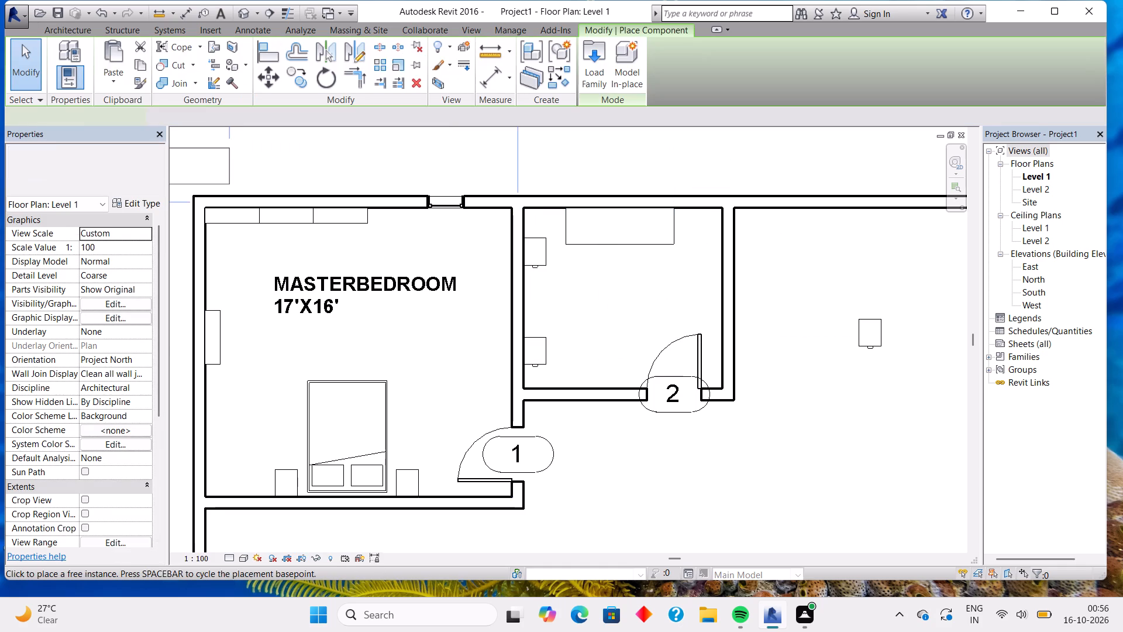
left_click(129, 175)
left_click(129, 175)
left_click(129, 175)
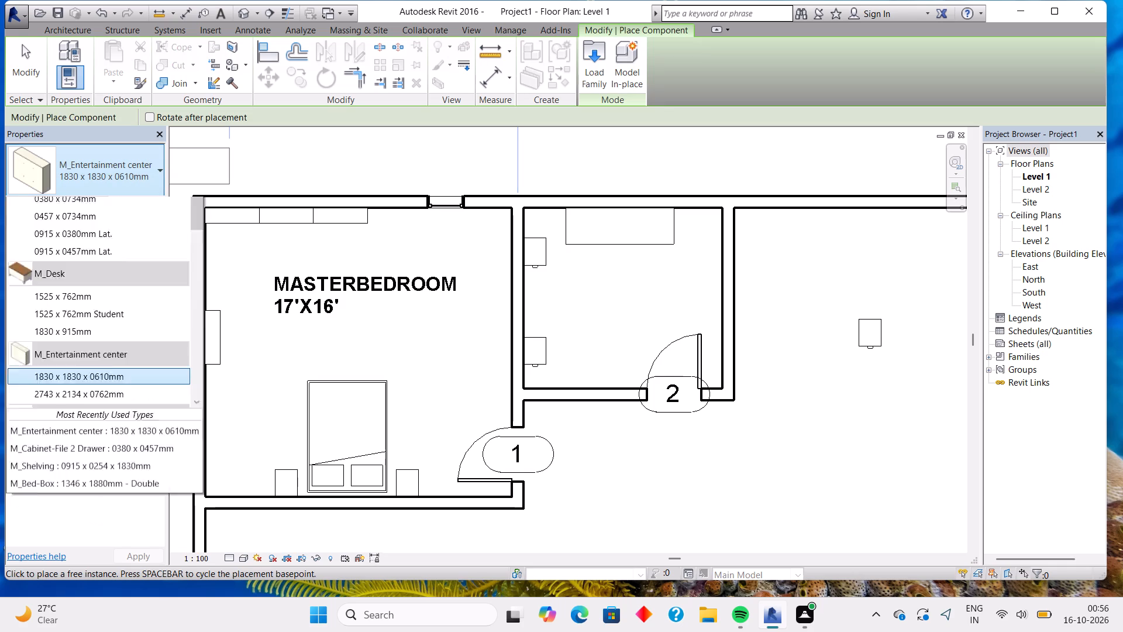
scroll(91, 355, "up", 10)
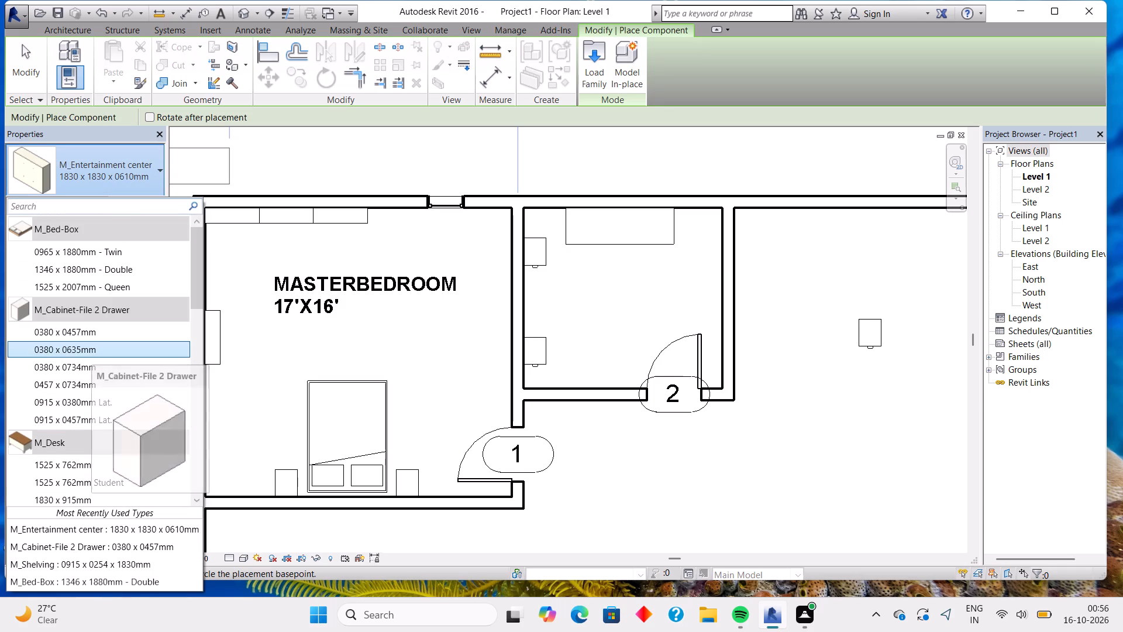
scroll(91, 355, "up", 2)
left_click(75, 273)
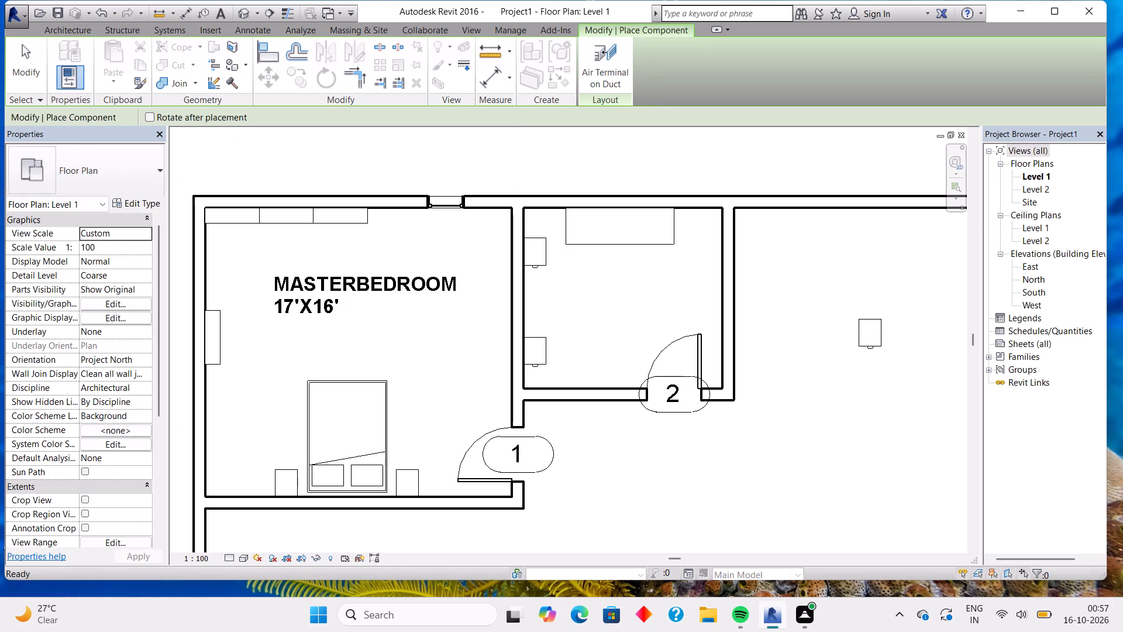
key("space")
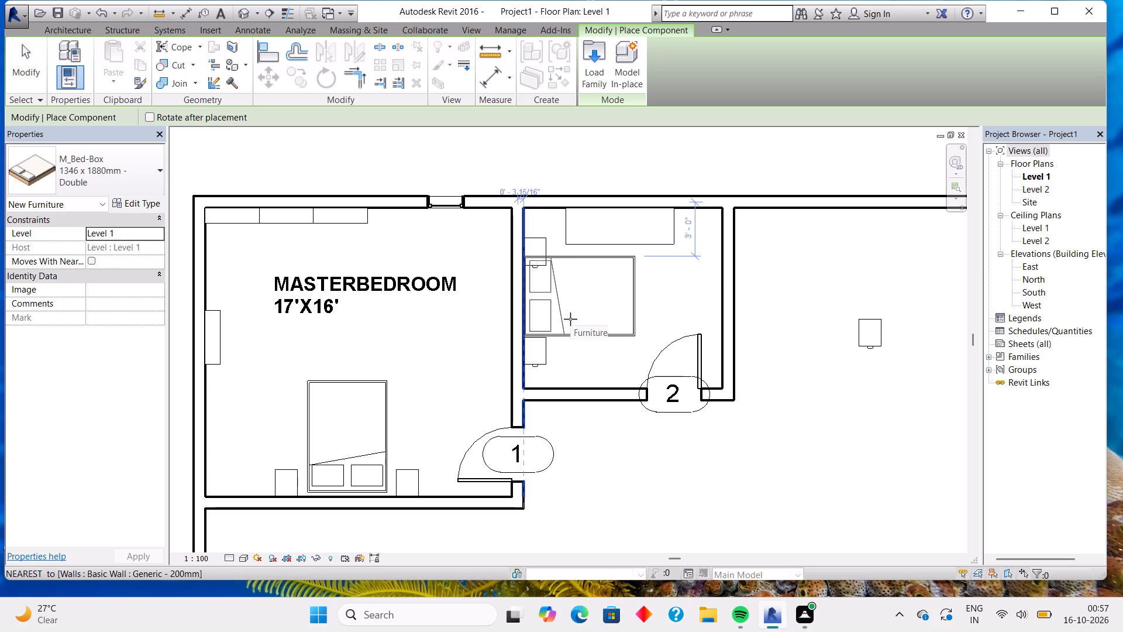
left_click(570, 319)
key("Escape")
key("Escape")
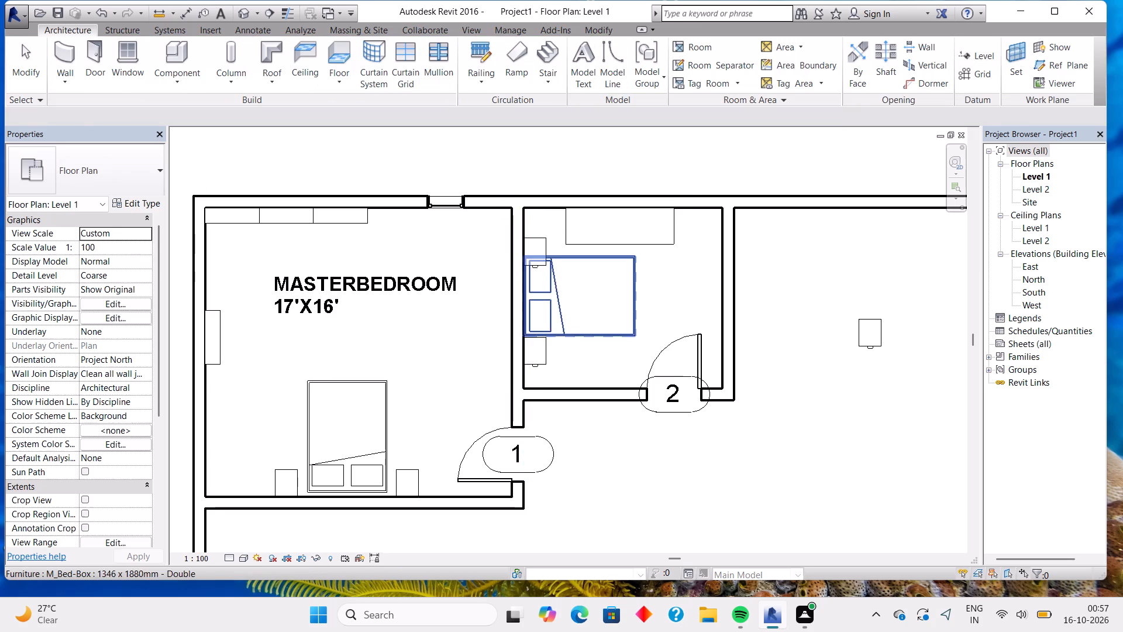
Nudge the northern file cabinet beside the double bed slightly toward the north wall, clear of the bed.
left_click(536, 258)
key("Up")
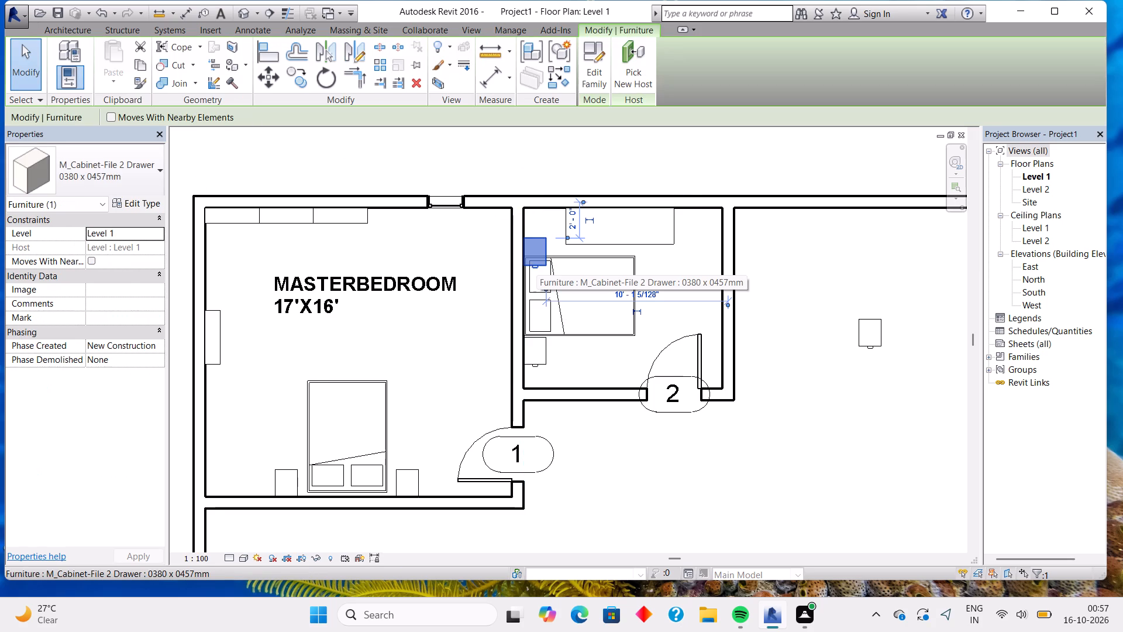
key("Up")
key("Up")
key("Up")
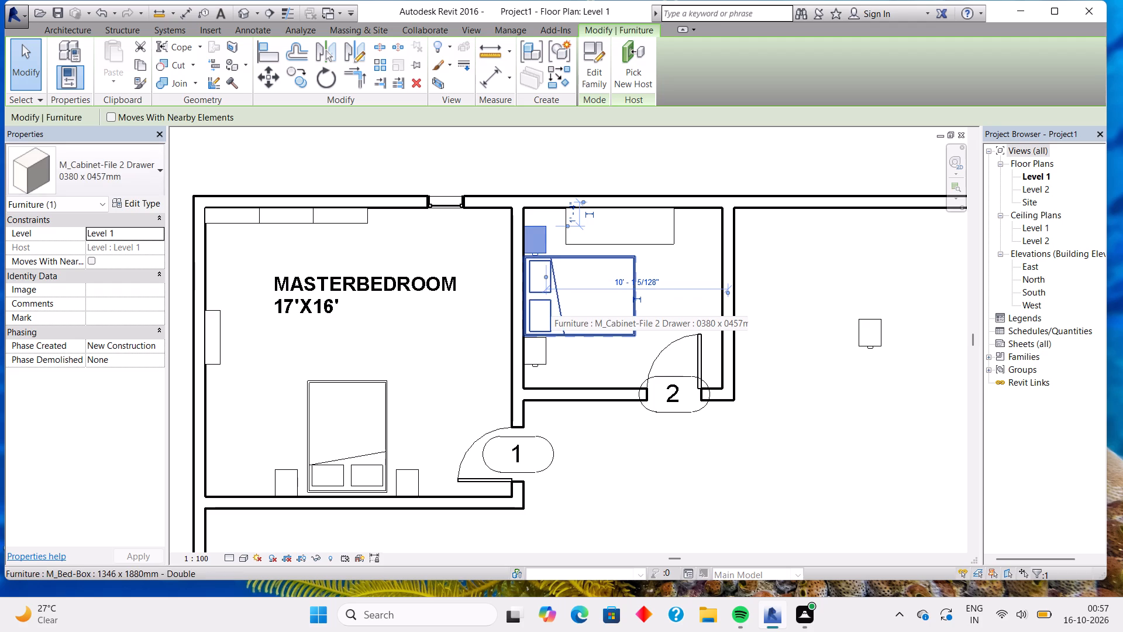
key("Escape")
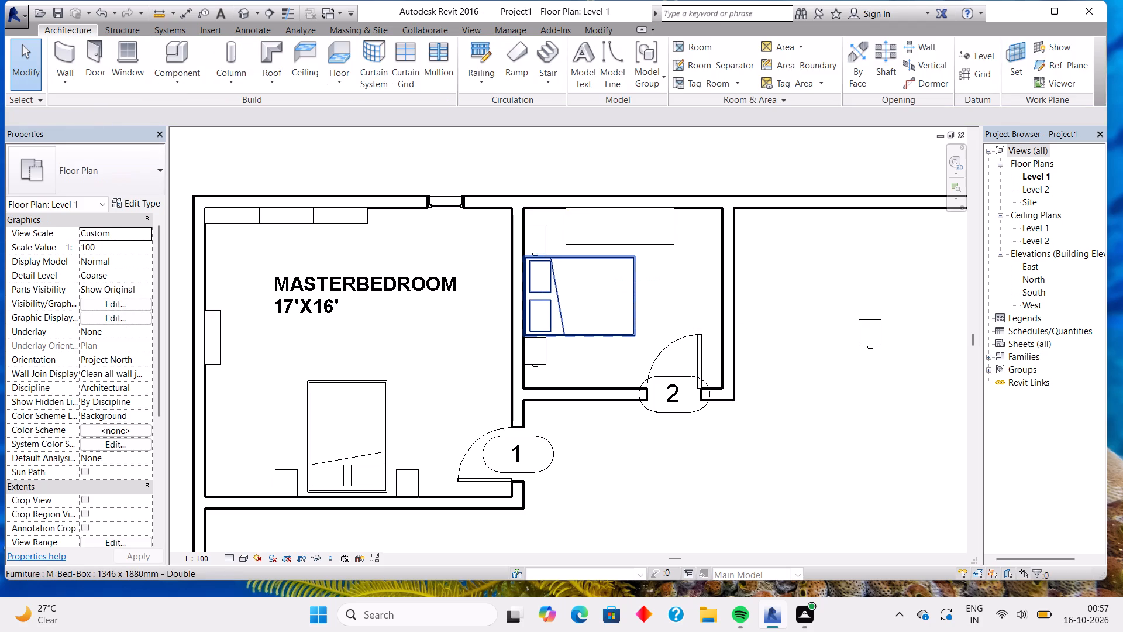
Add a bold 2.5mm Arial text note reading GUEST ROOM on two lines, east of the double bed.
scroll(645, 322, "down", 1)
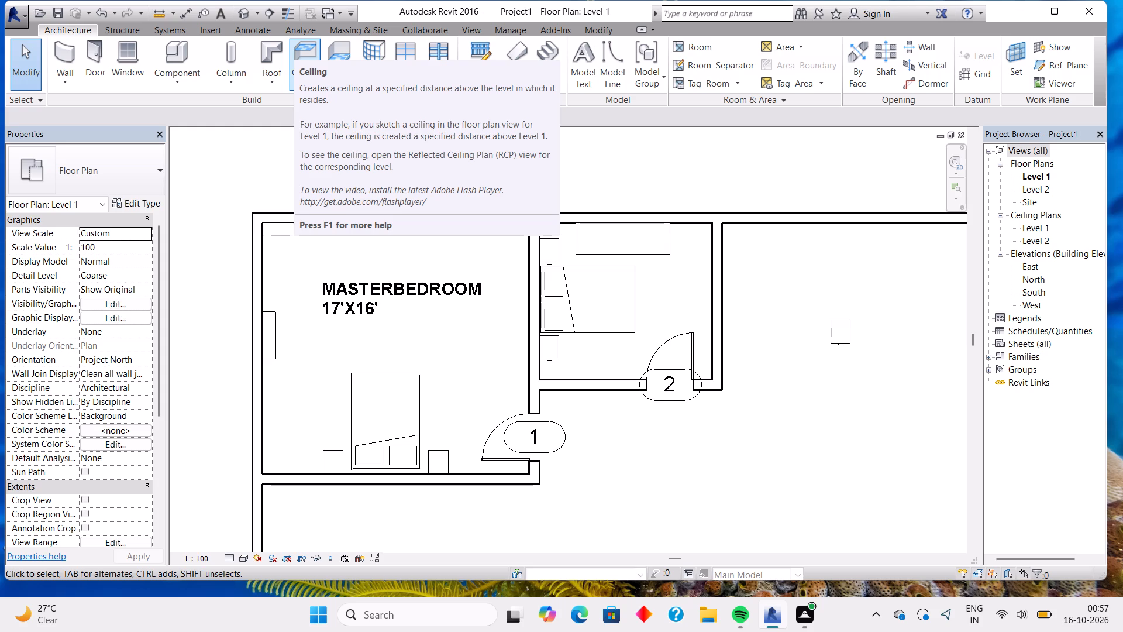
scroll(650, 310, "down", 3)
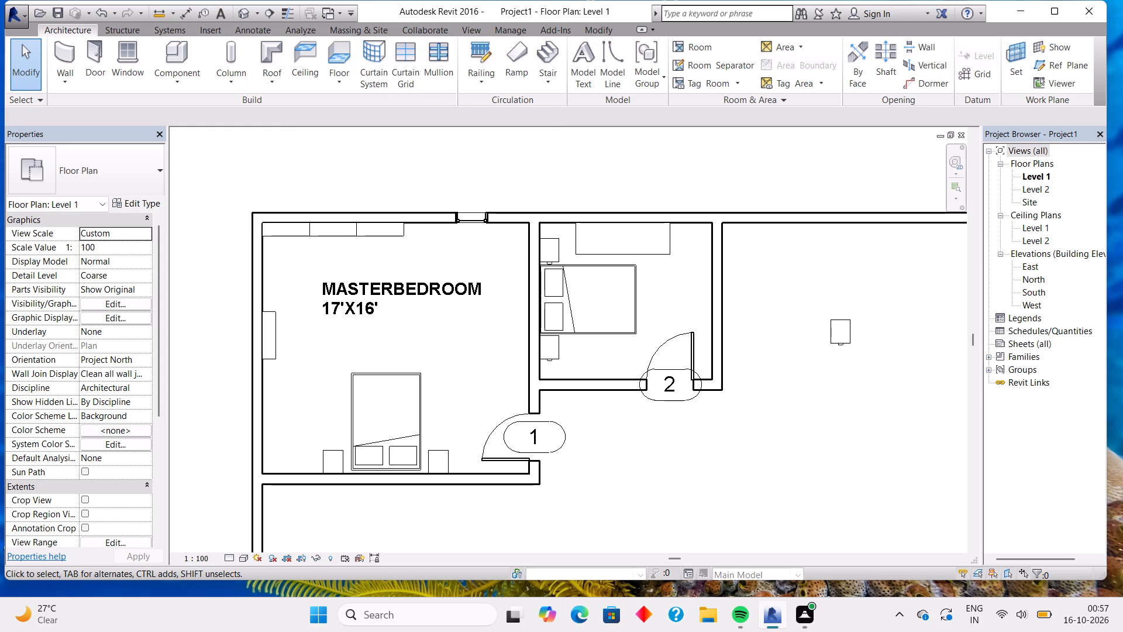
left_click(250, 29)
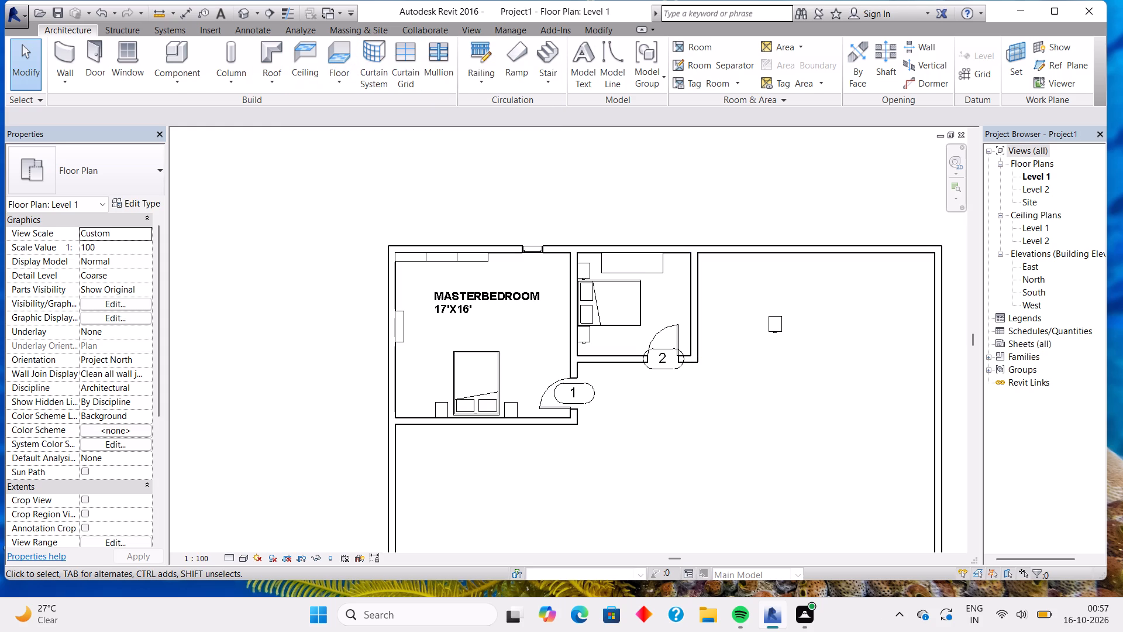
scroll(689, 298, "up", 5)
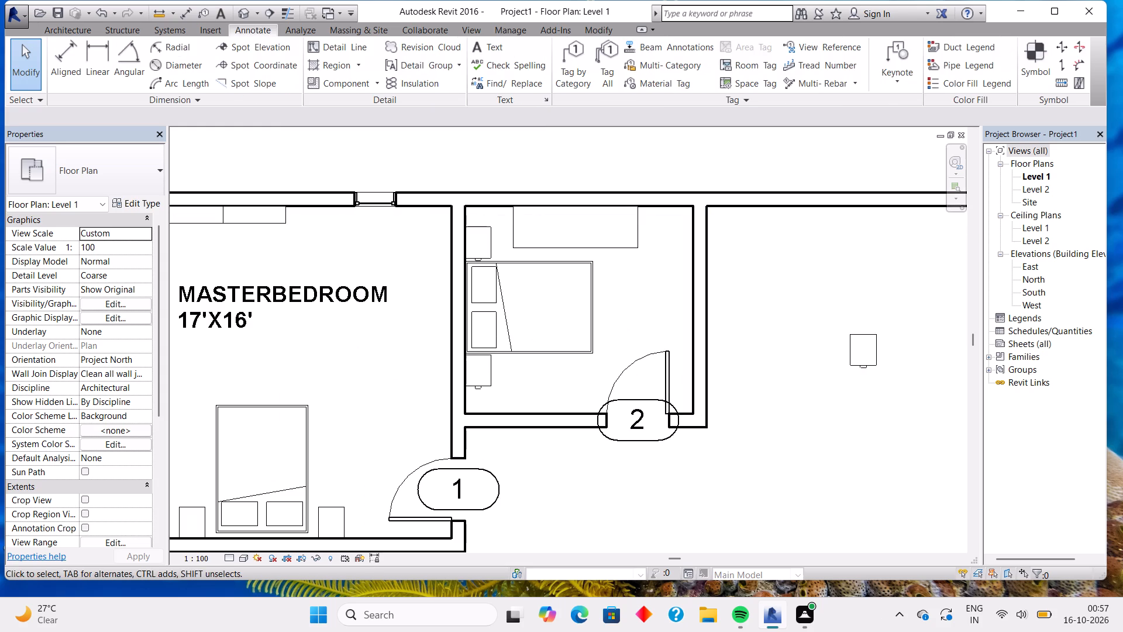
left_click(493, 45)
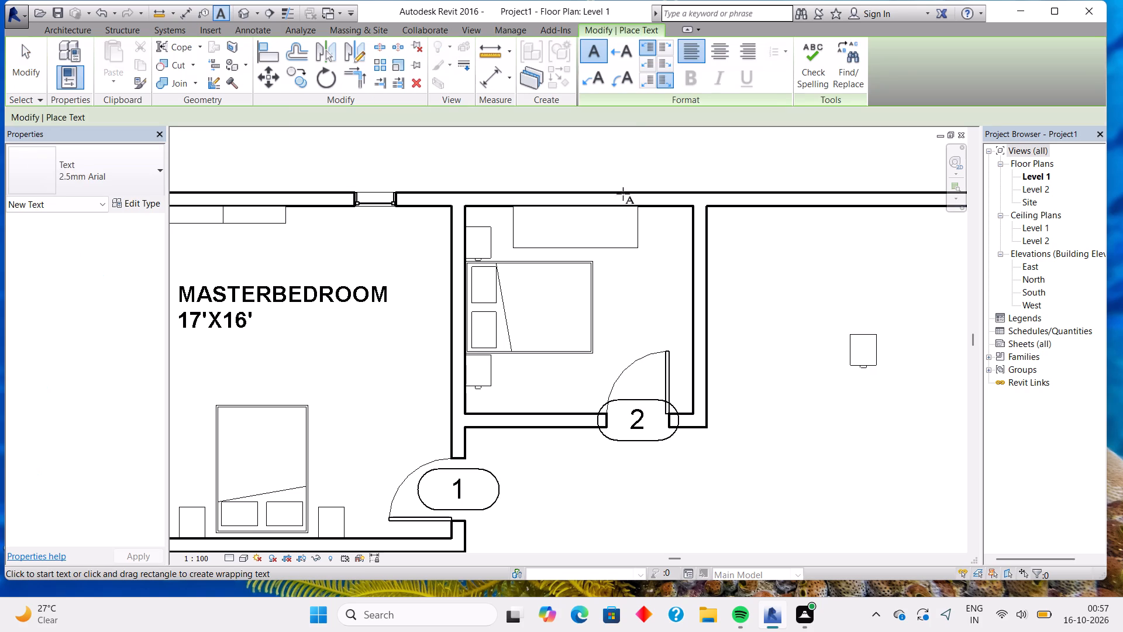
left_click(628, 277)
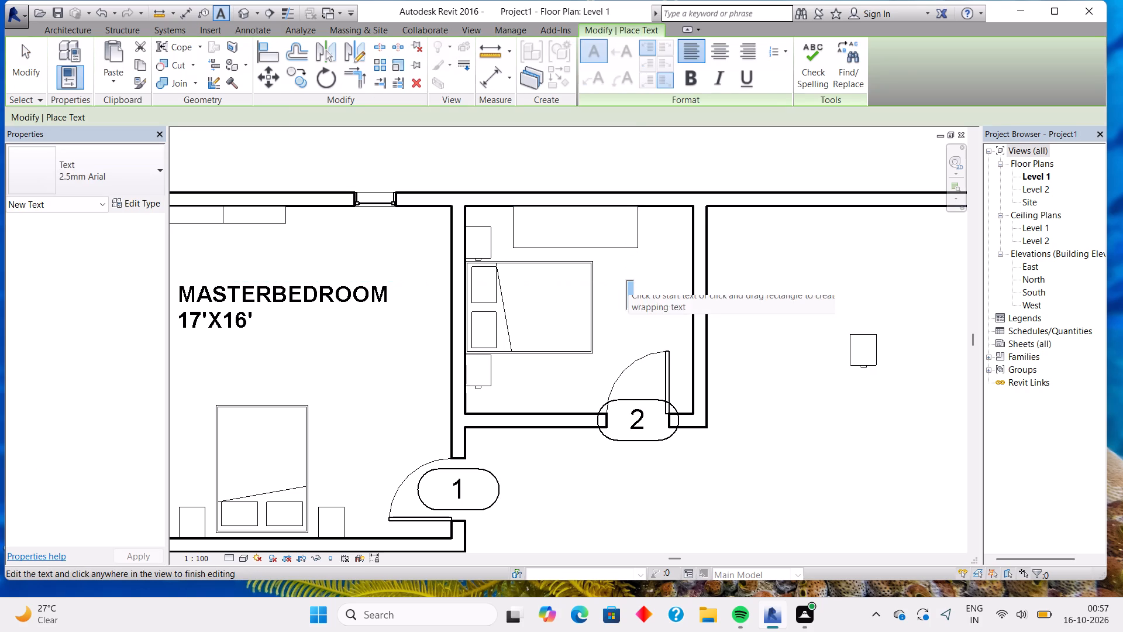
left_click(605, 270)
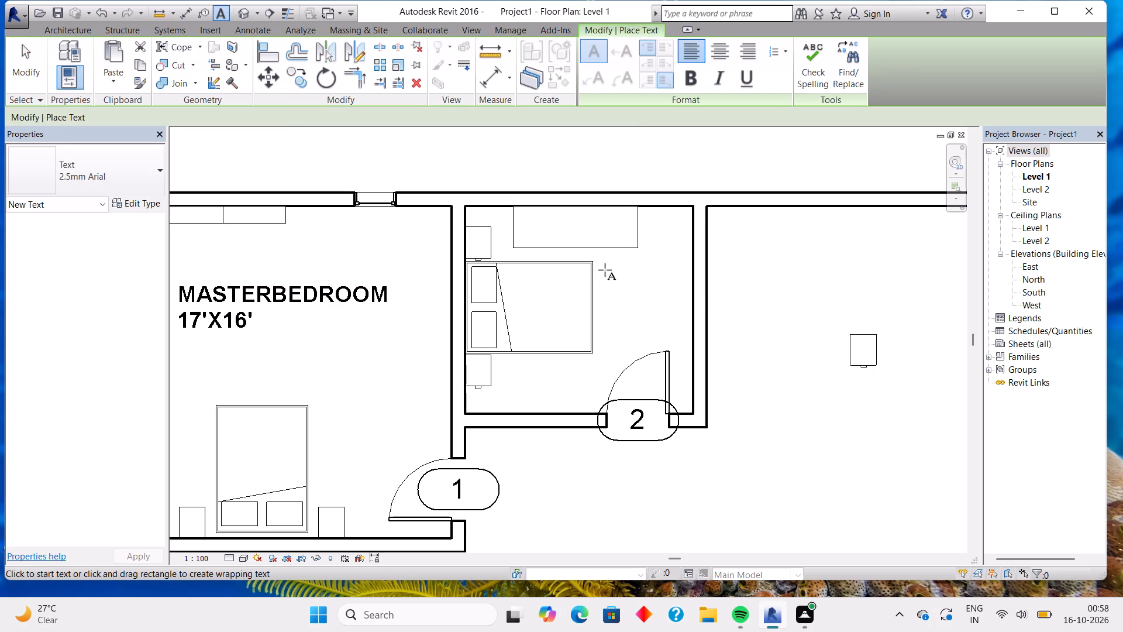
left_click(605, 270)
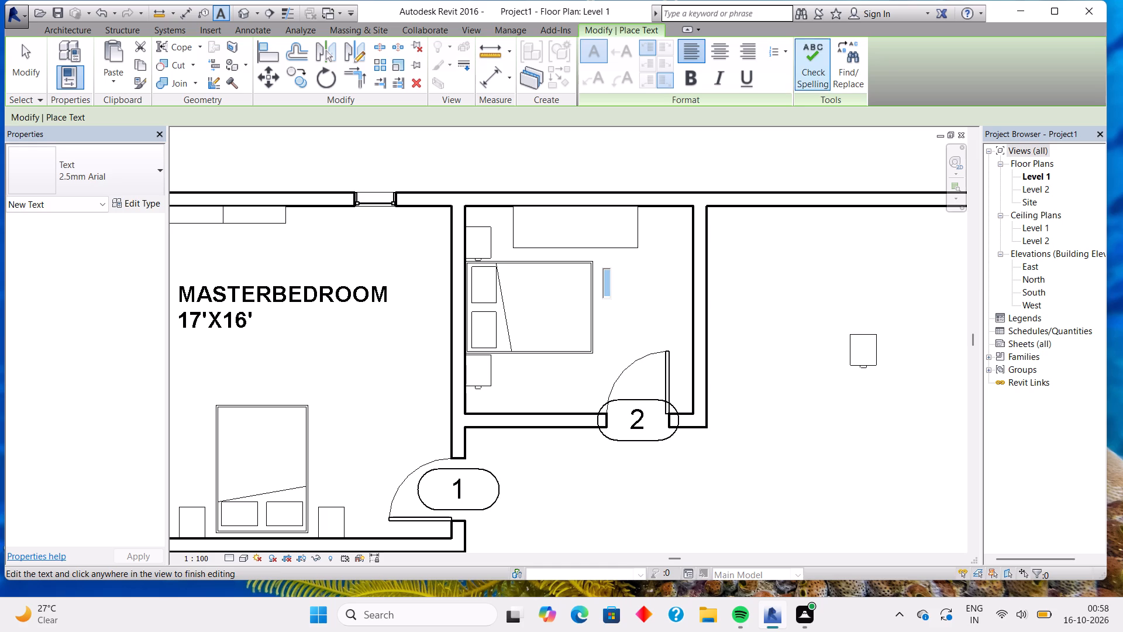
left_click(694, 71)
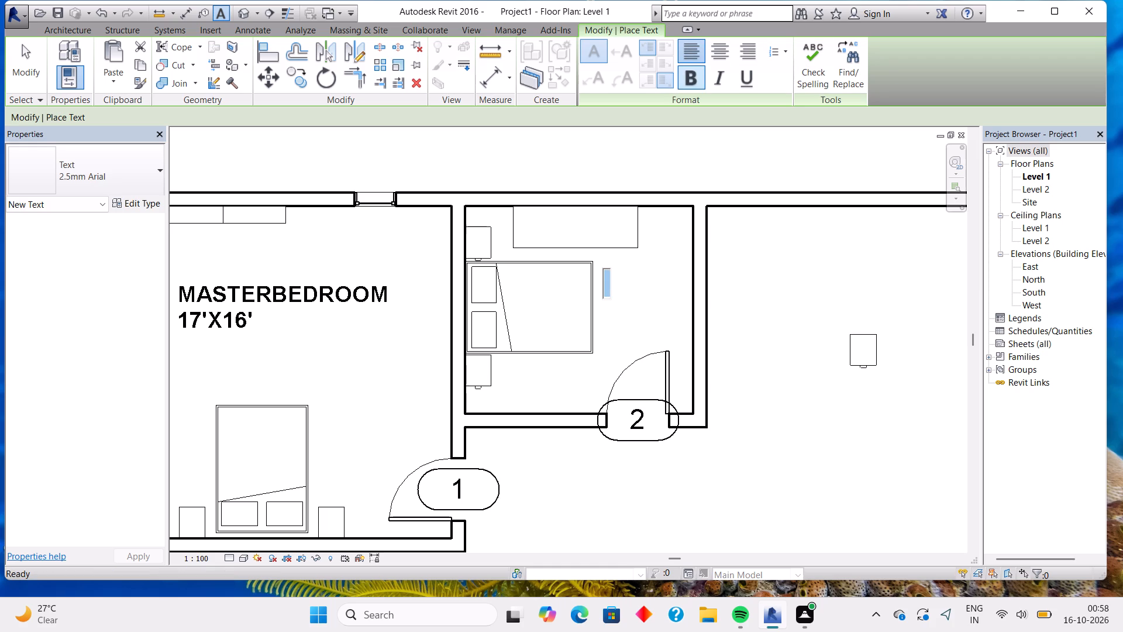
type("GUEST")
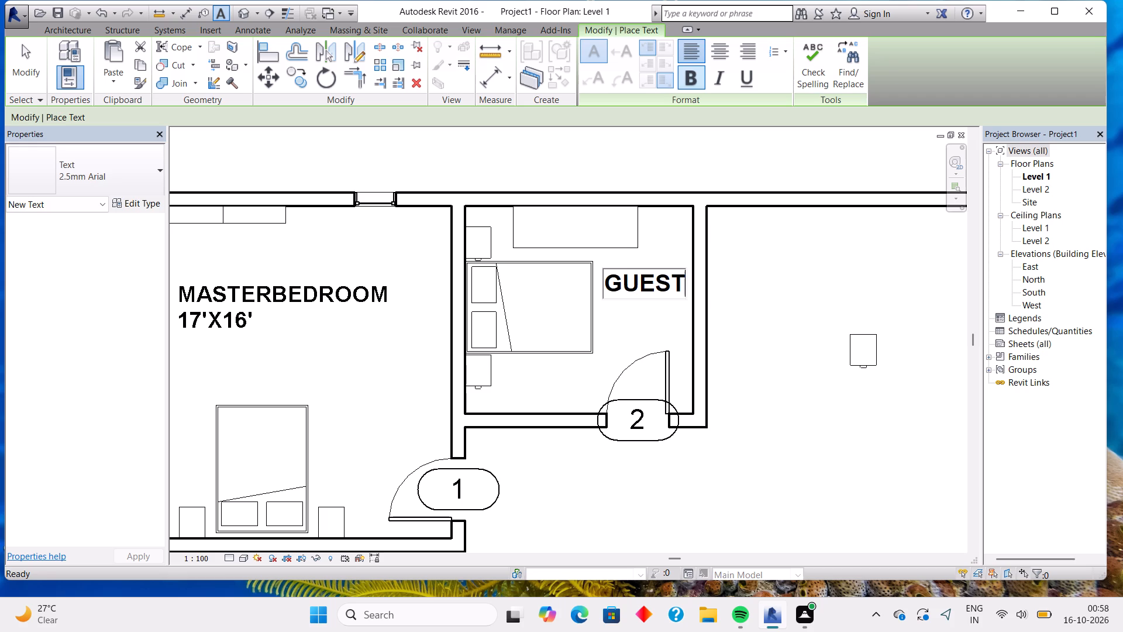
key("Return")
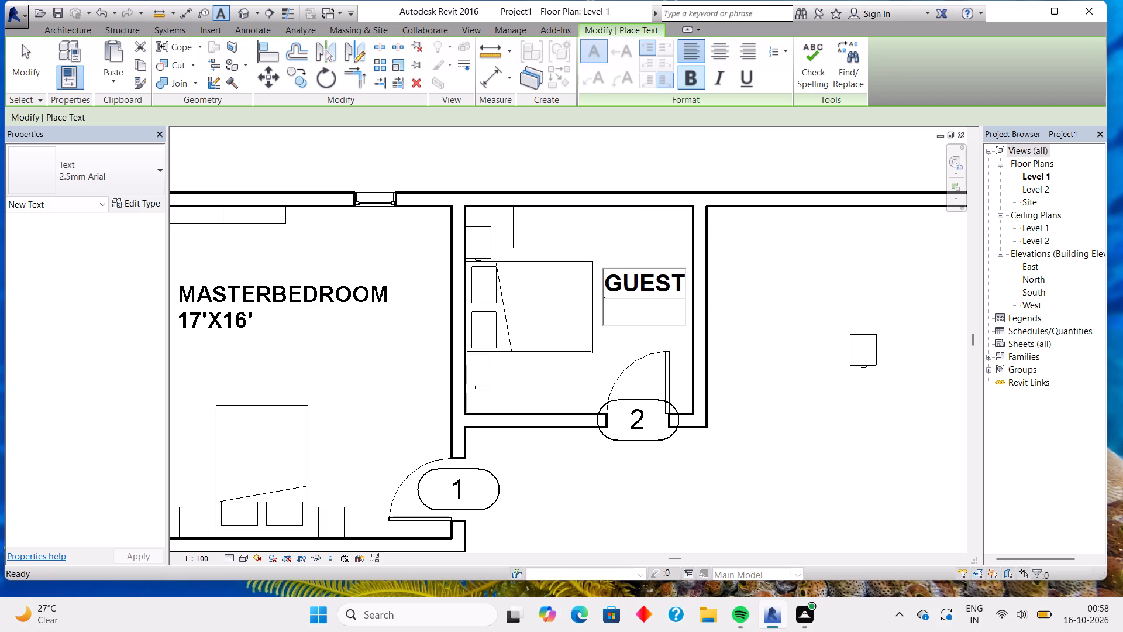
key("r")
key("p")
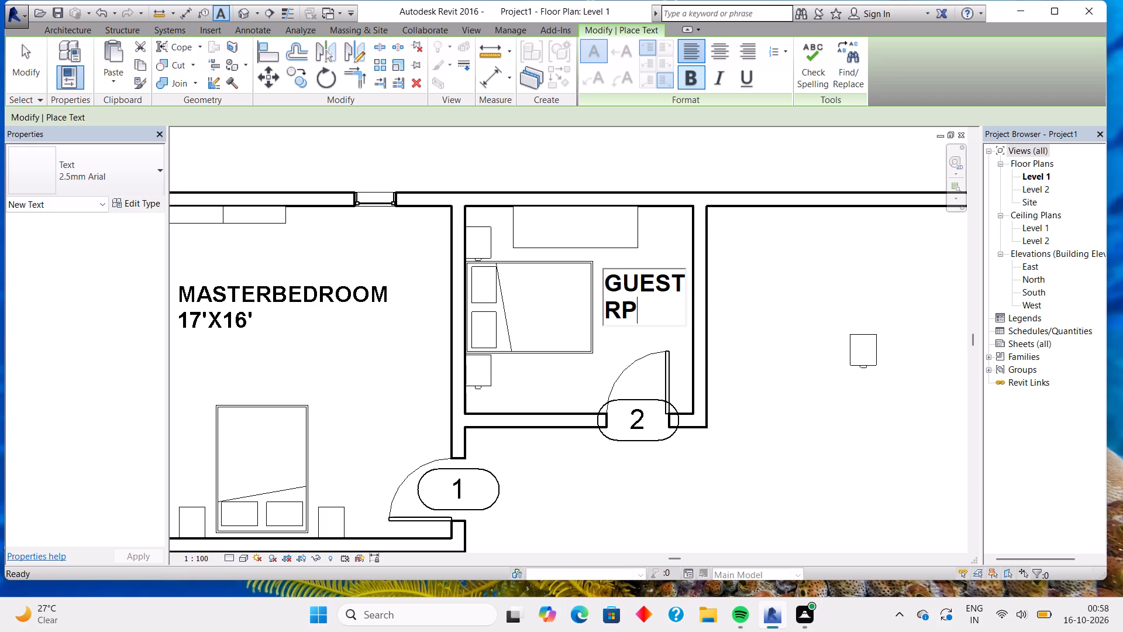
key("BackSpace")
type("OOM")
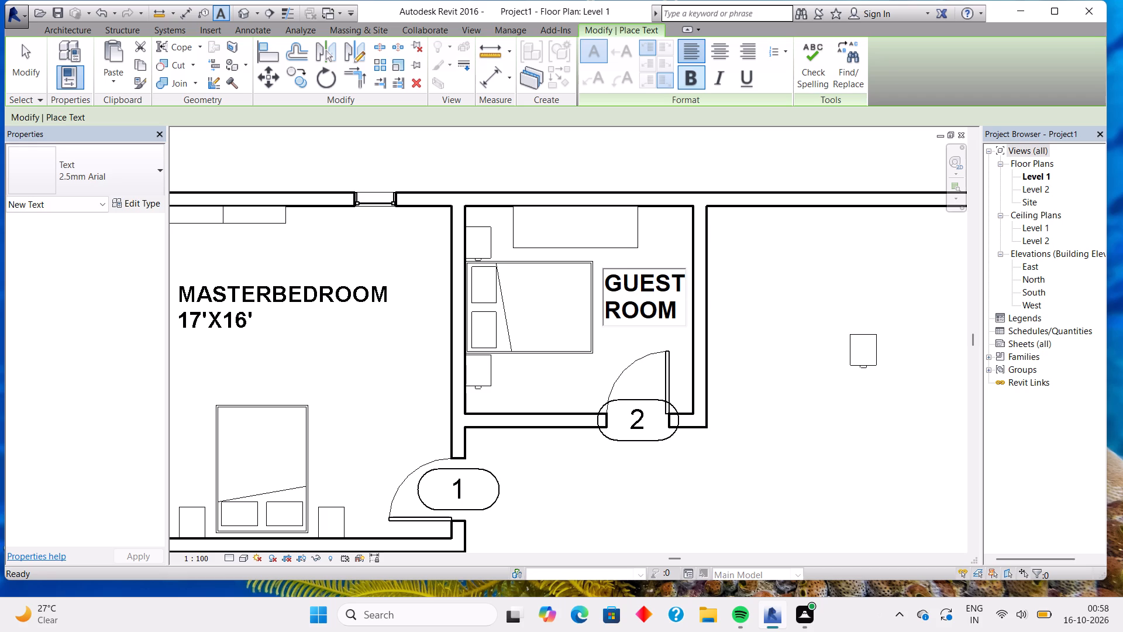
Add the room size 11'X10' as a third line of the guest room label and finish the text.
key("Return")
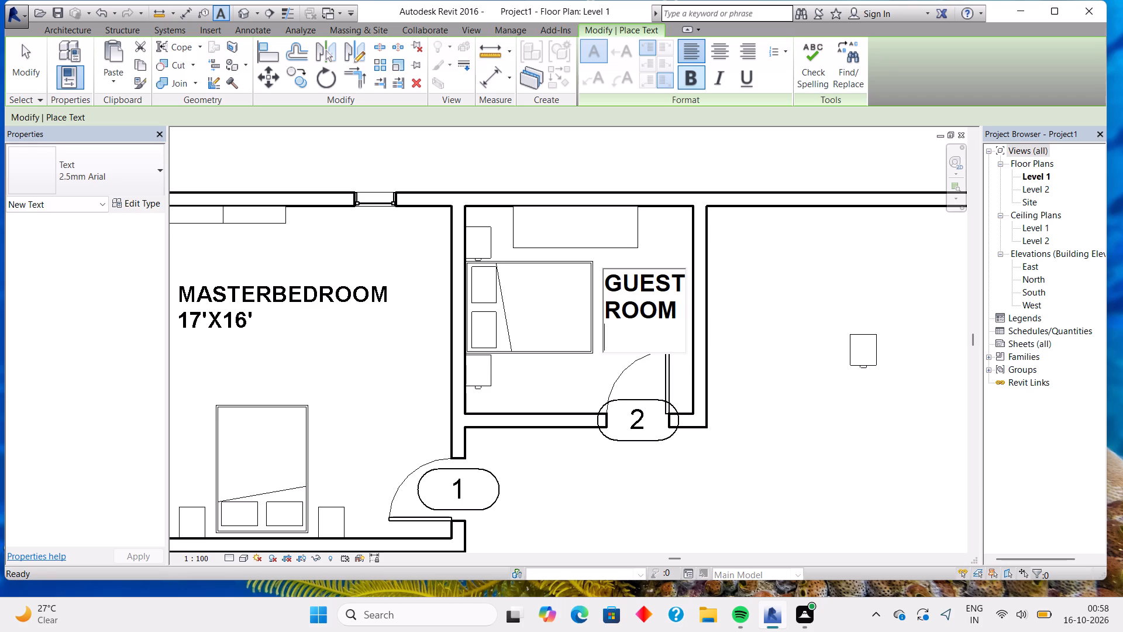
type("11")
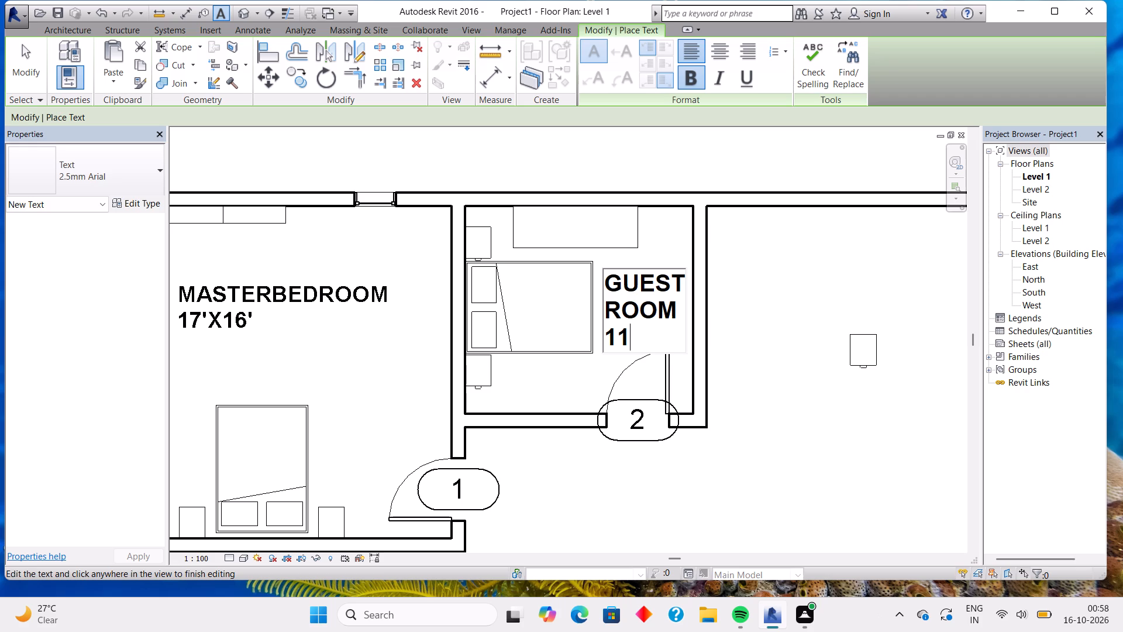
key("apostrophe")
key("x")
type("10")
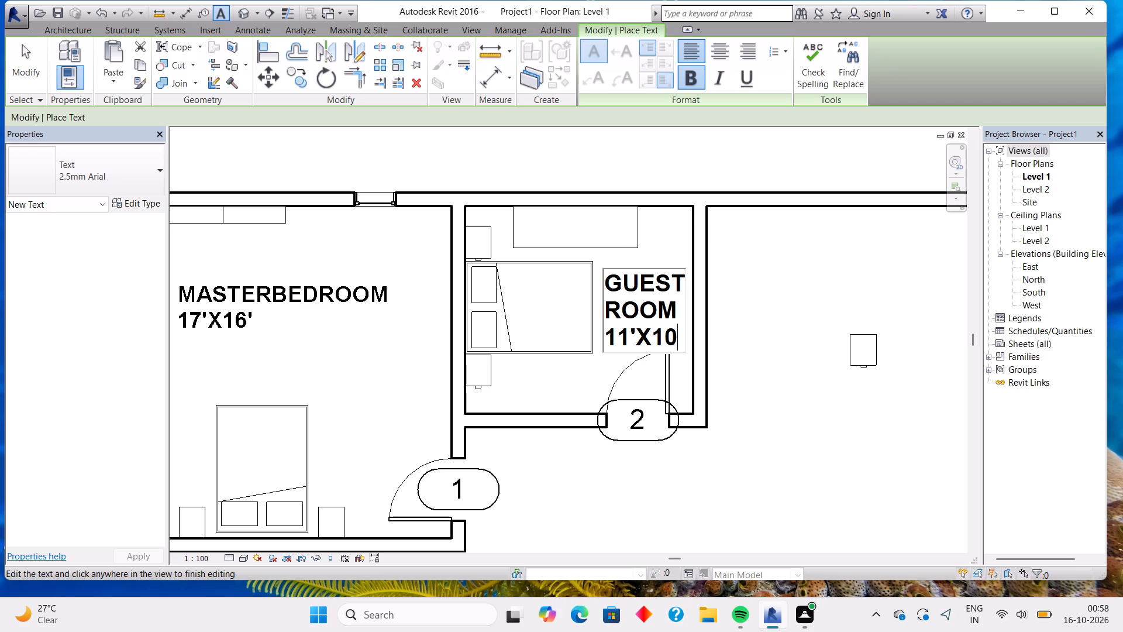
key("apostrophe")
left_click(819, 364)
left_click(819, 364)
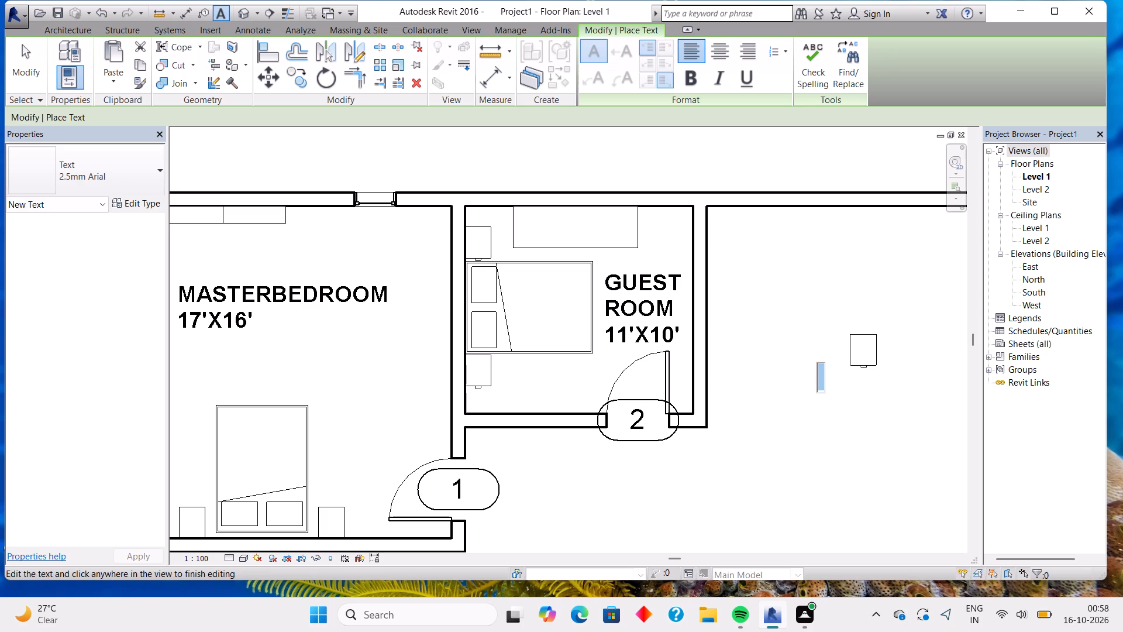
key("Escape")
key("Escape")
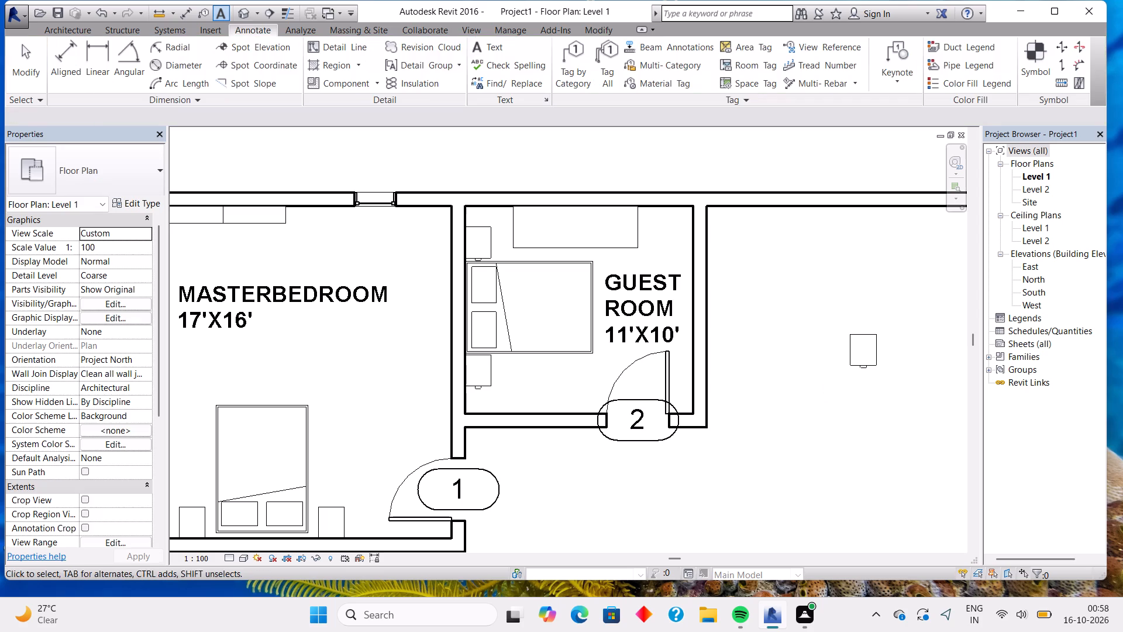
Delete the spare M_Cabinet-File 2 Drawer standing in the open area east of the guest room.
left_click(871, 349)
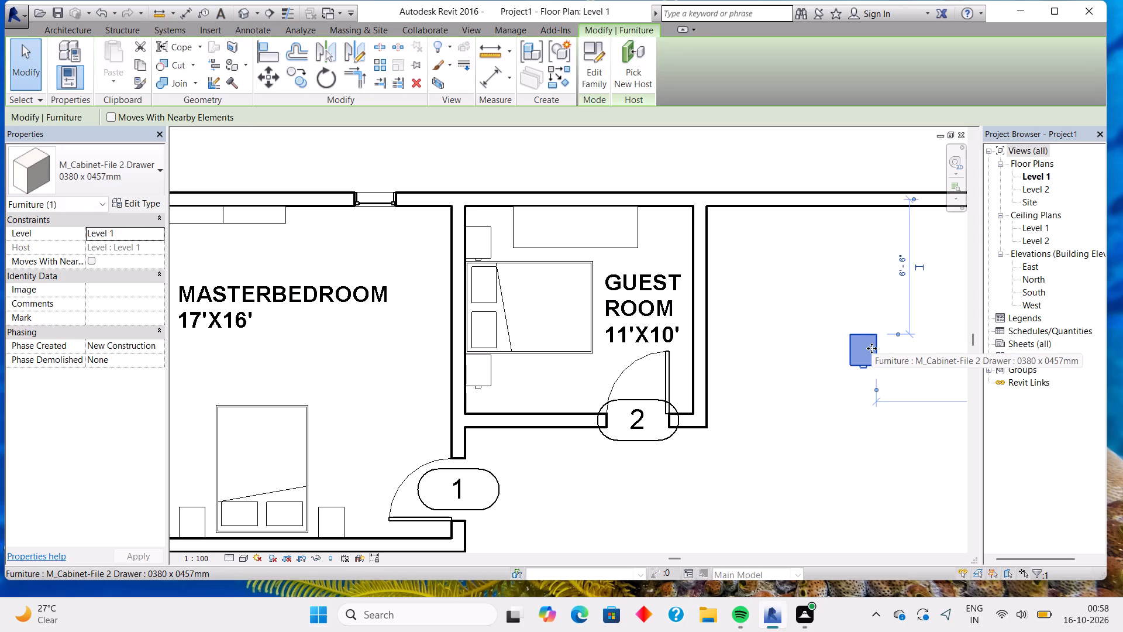
key("Delete")
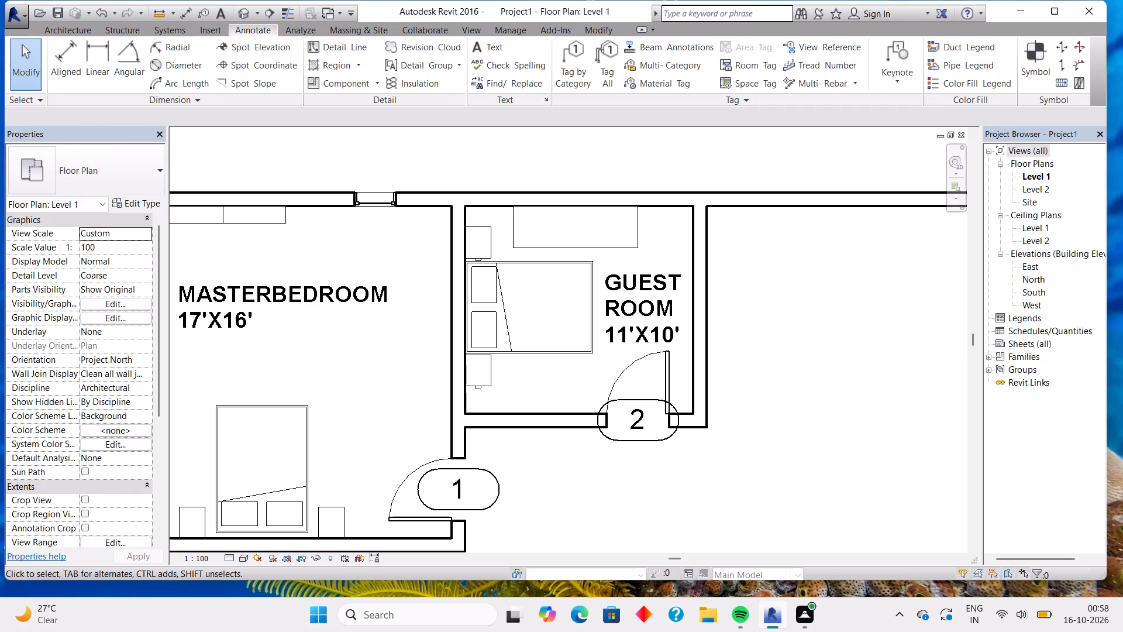
Place an M_Fixed 0610 x 0610mm window in the guest room's north wall, about 2'-6" from its east wall.
scroll(870, 348, "down", 3)
middle_click_drag(864, 349, 729, 341)
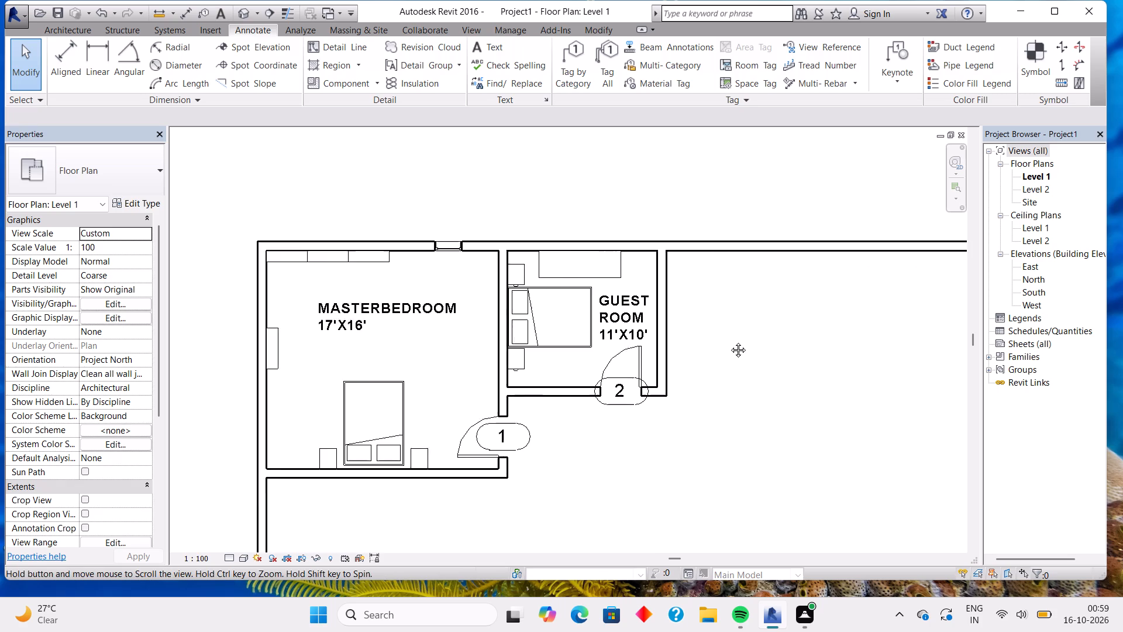
middle_click_drag(729, 341, 616, 331)
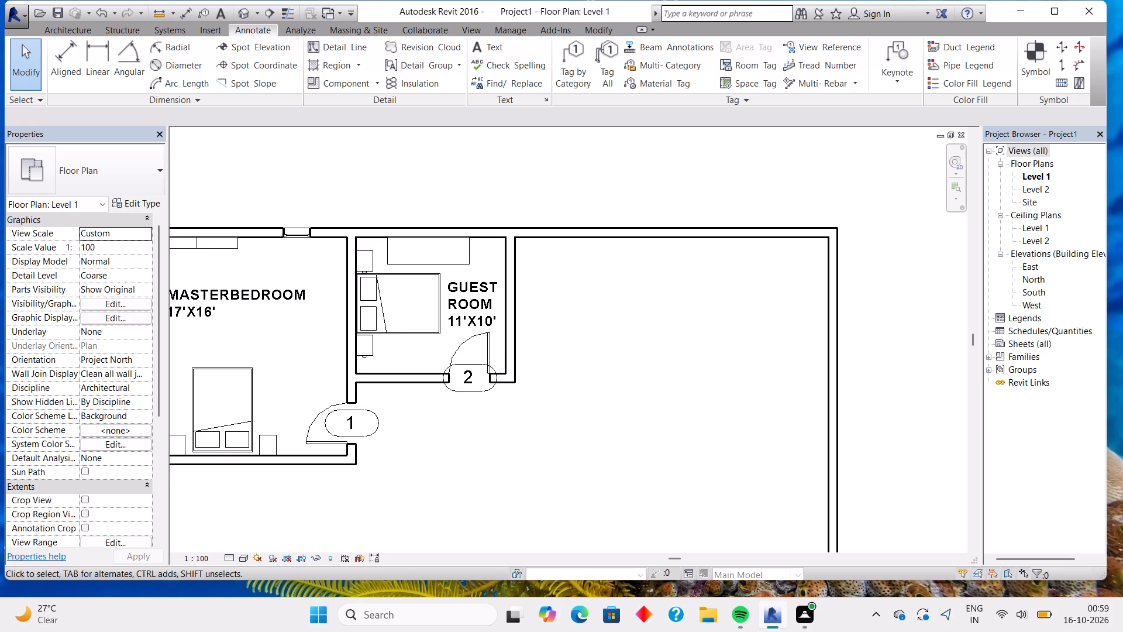
left_click(81, 29)
left_click(137, 54)
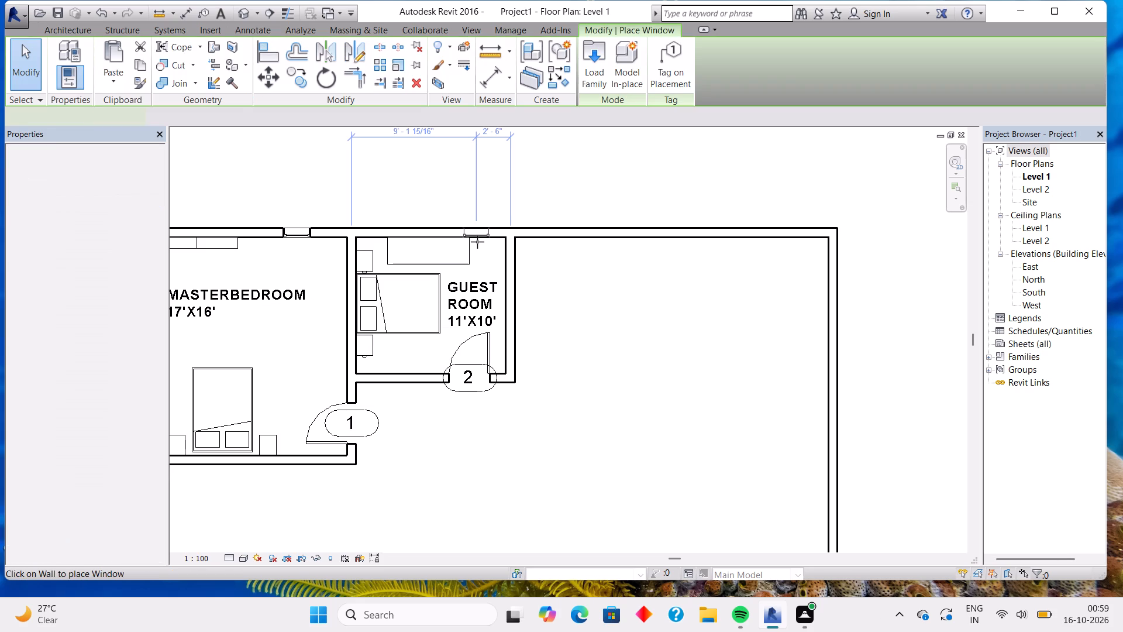
left_click(477, 242)
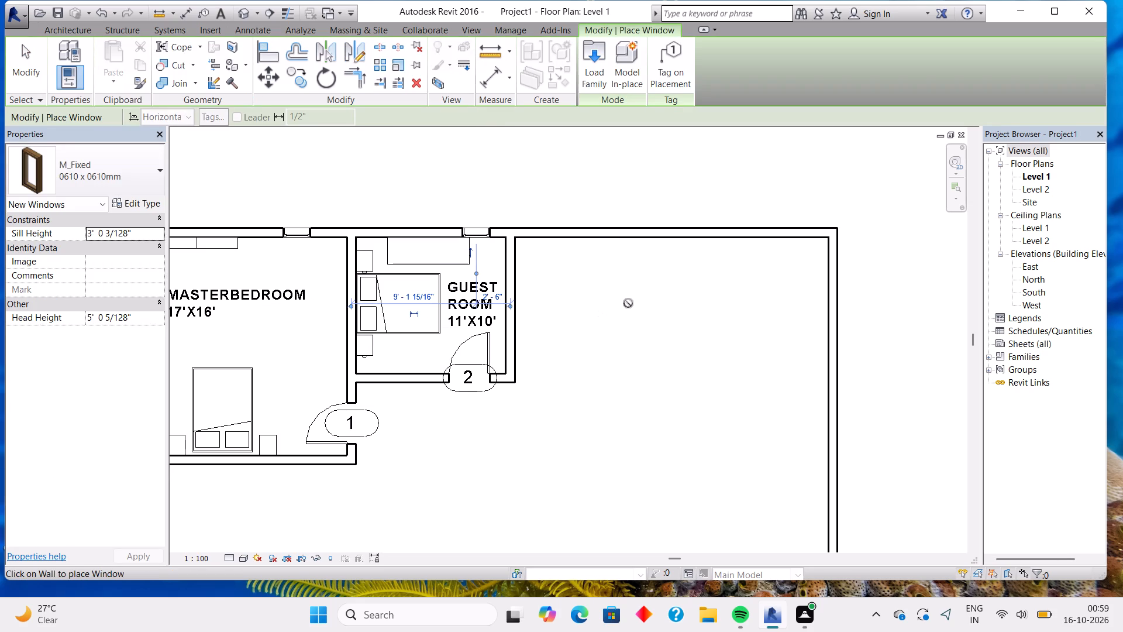
Draw Generic - 200mm walls with location line Core Face: Interior, 10' south from the north wall and 6' west to the guest room's southeast corner.
left_click(68, 26)
left_click(70, 57)
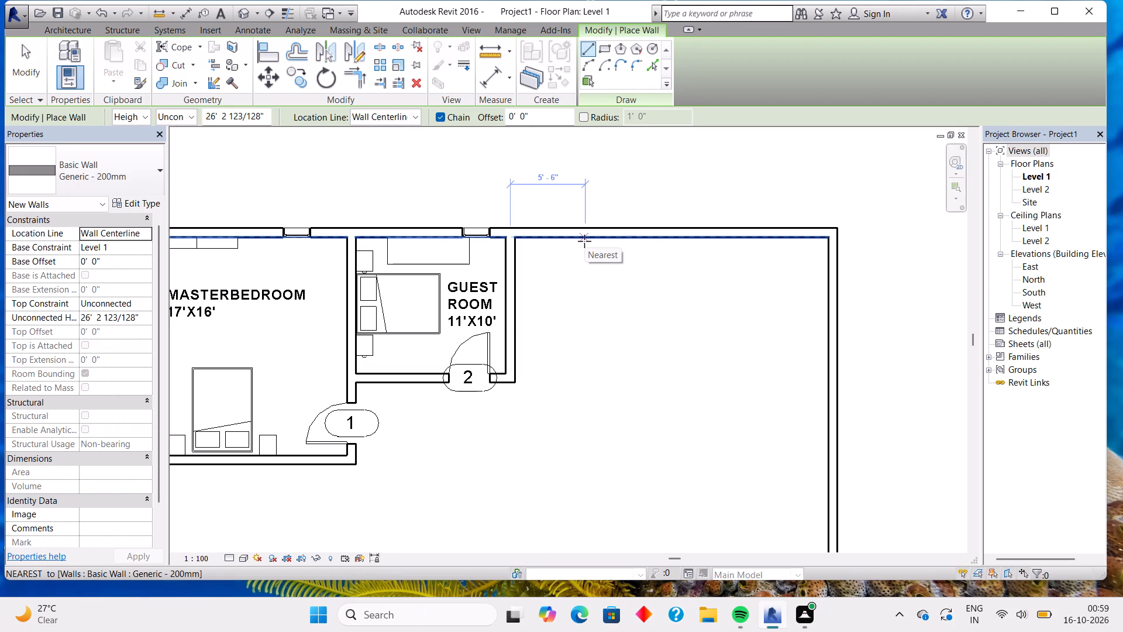
left_click(408, 116)
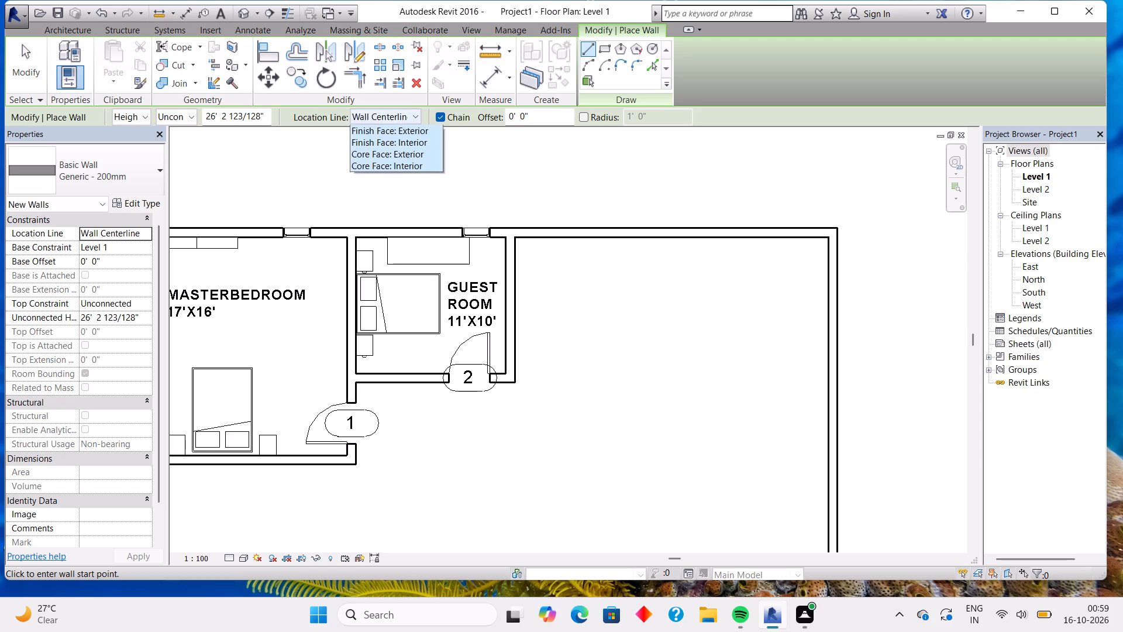
left_click(414, 182)
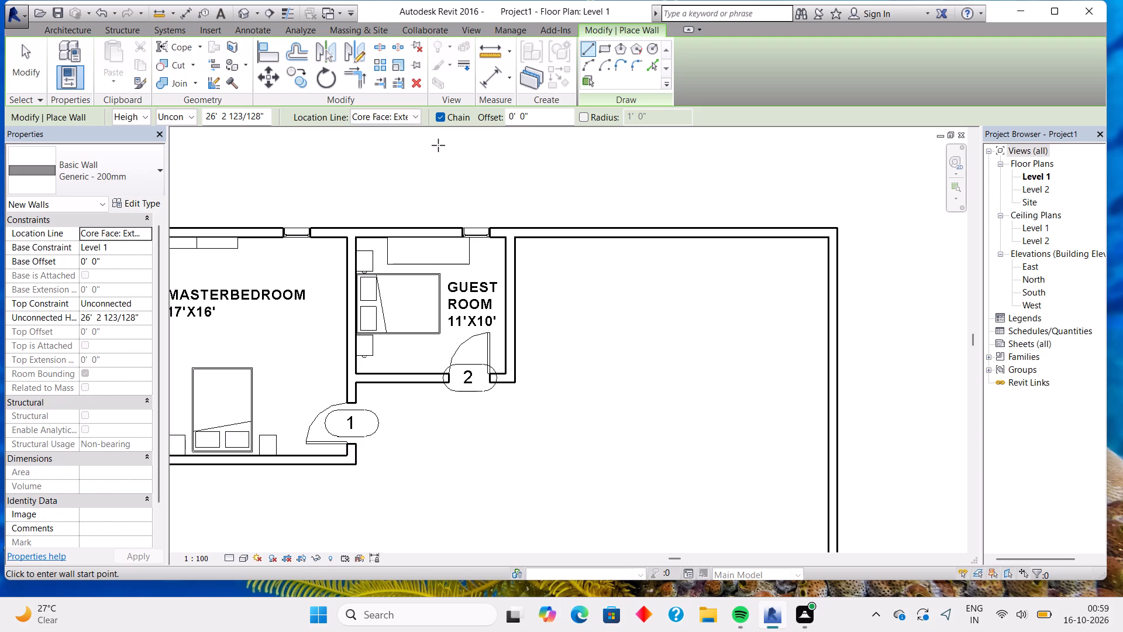
left_click(416, 123)
left_click(425, 185)
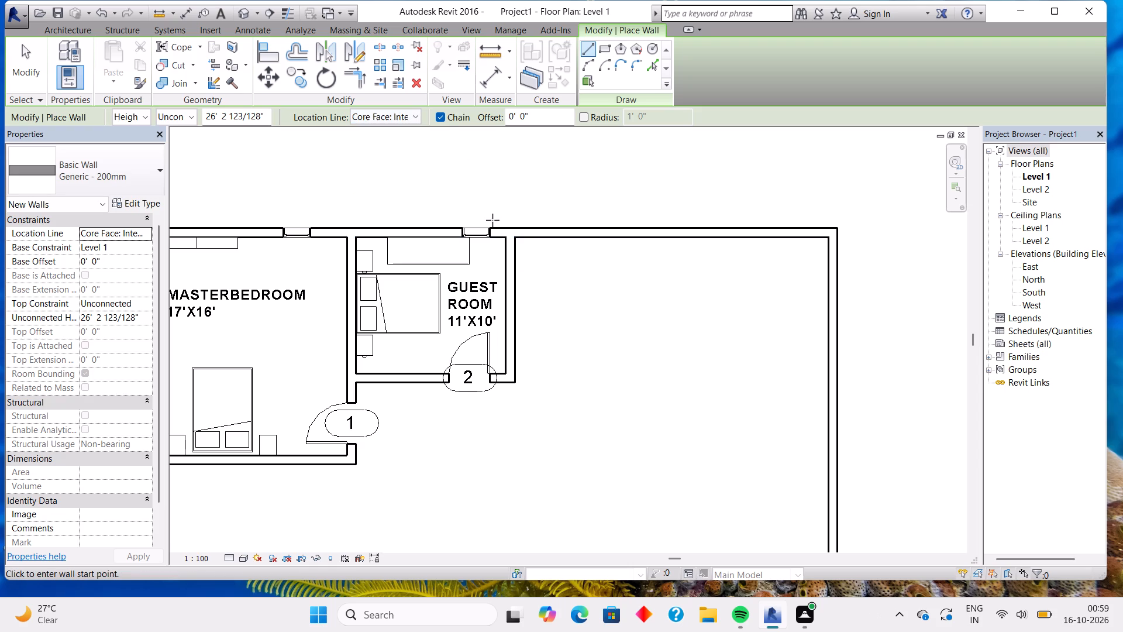
left_click(590, 236)
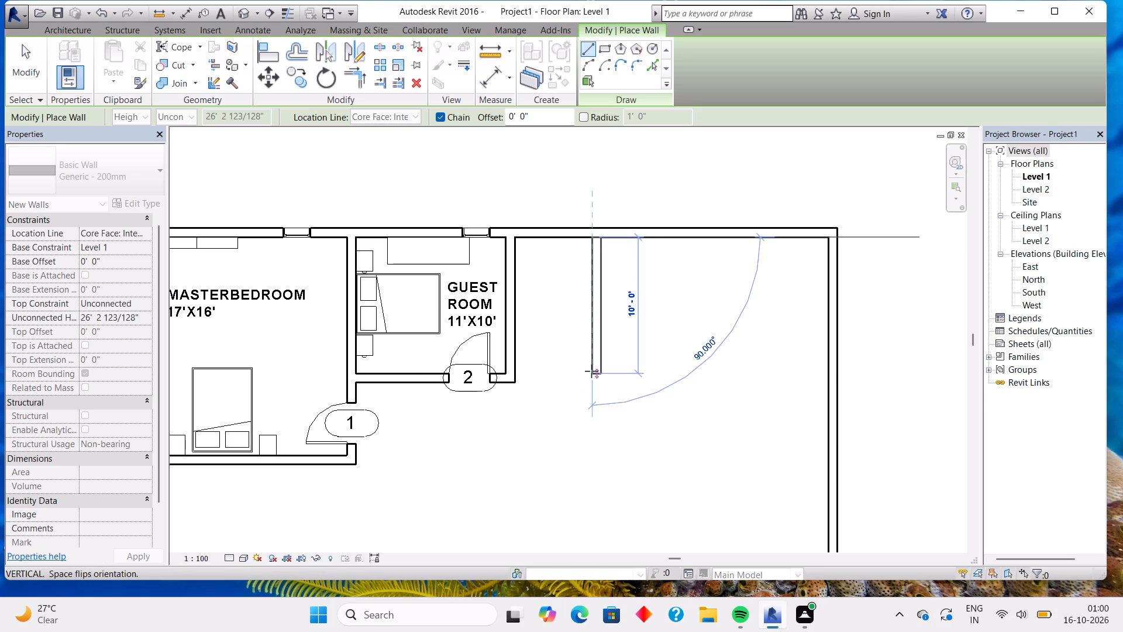
left_click(591, 371)
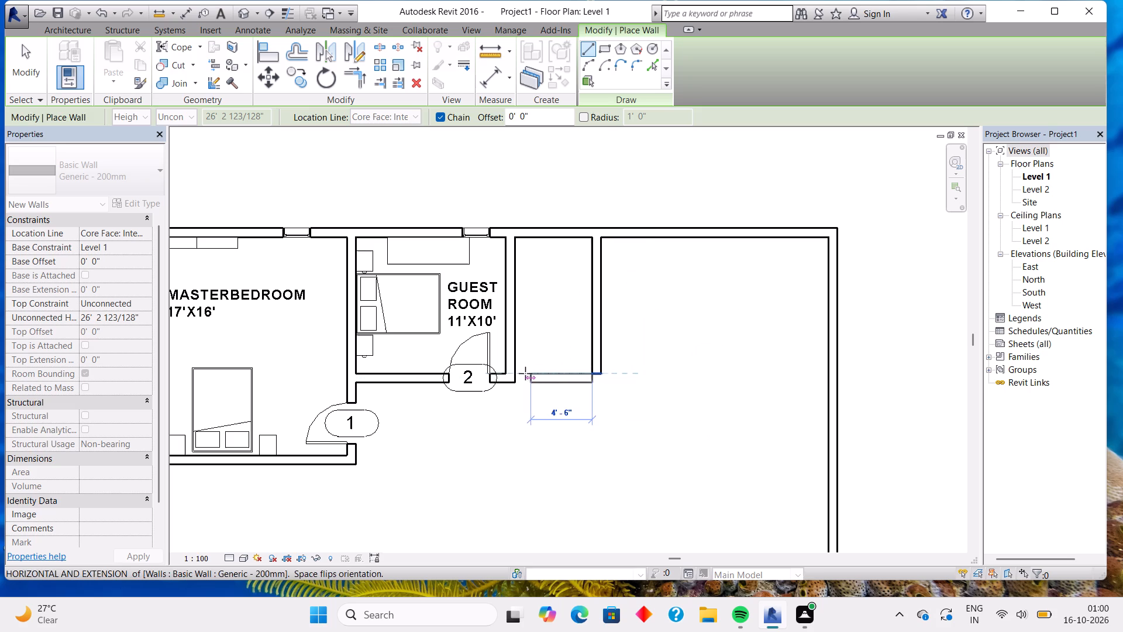
left_click(511, 374)
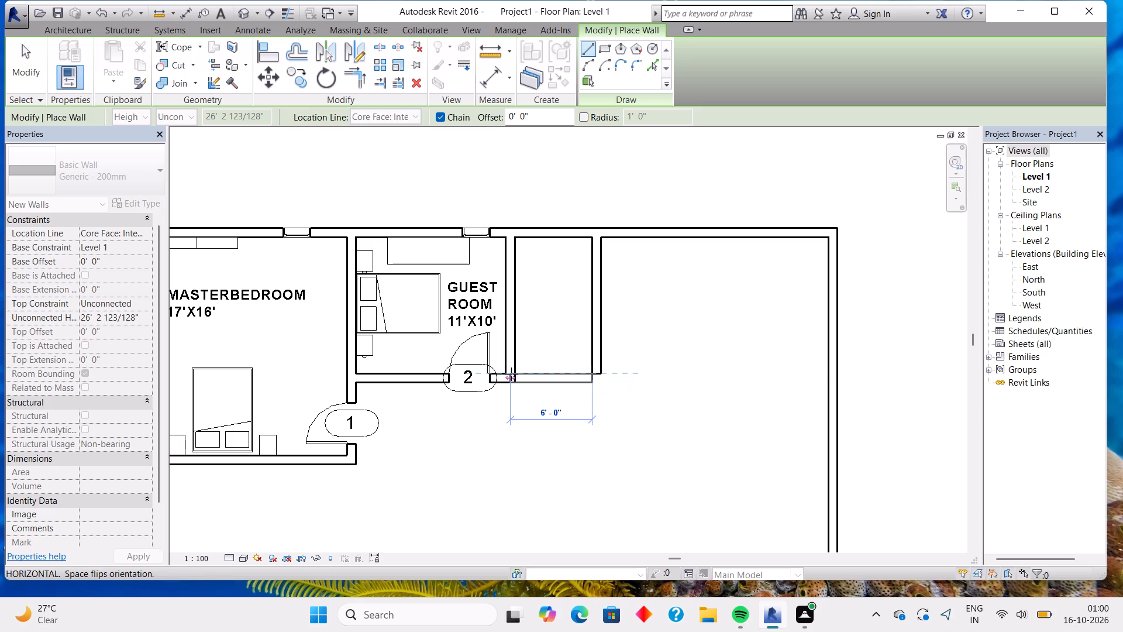
key("Escape")
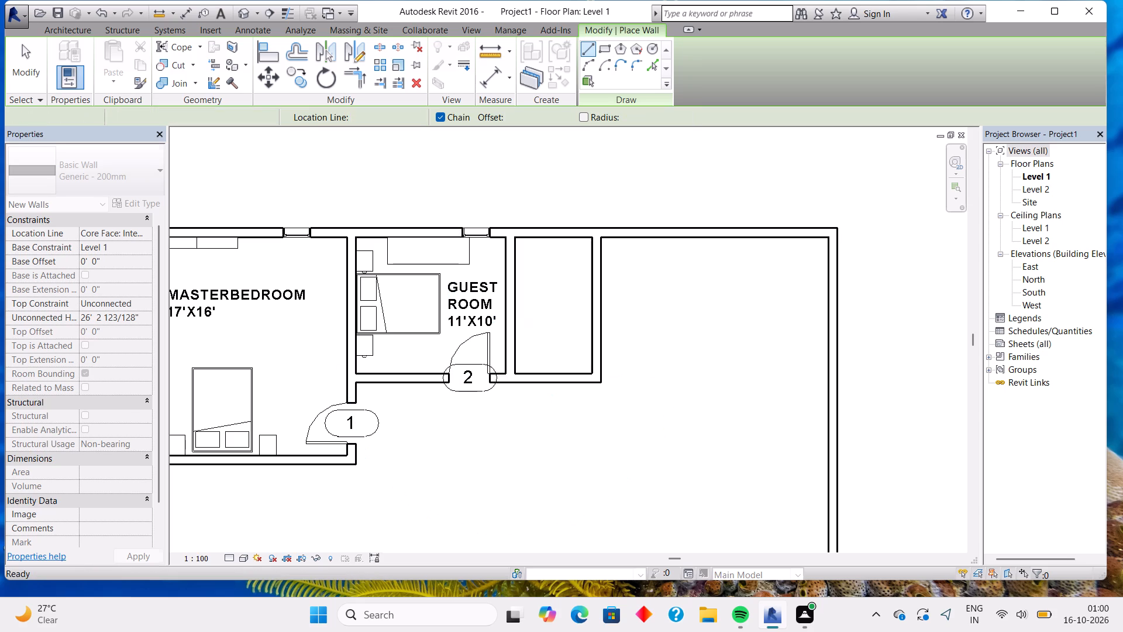
Measure the clear width of the new room east of the guest room and nudge its east wall about 3 inches west.
middle_click_drag(519, 304, 507, 409)
left_click(488, 85)
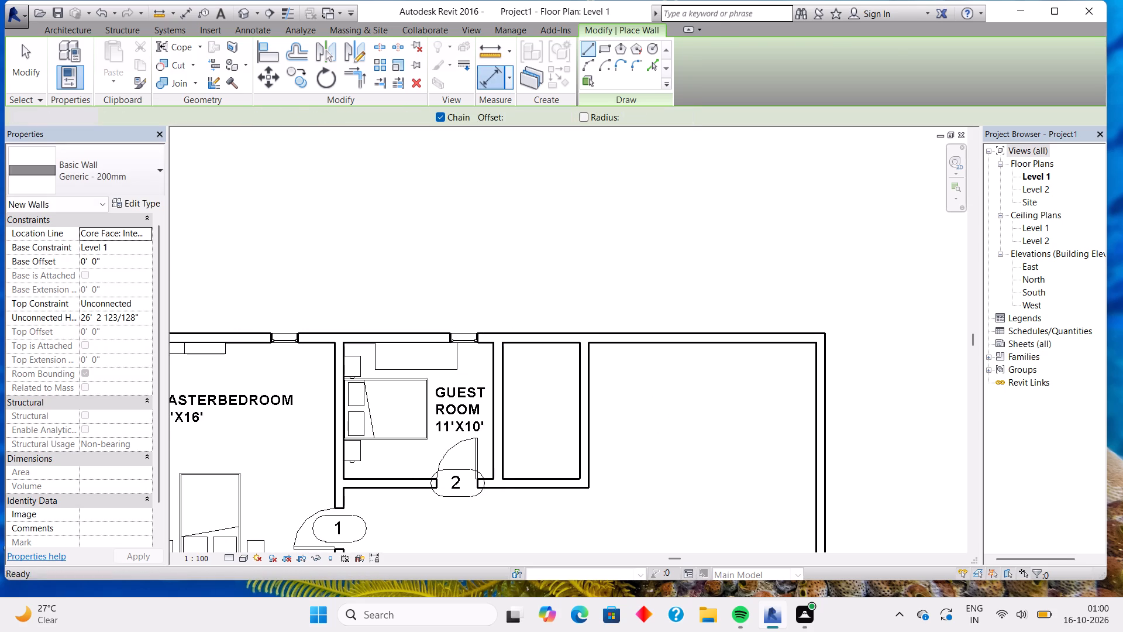
scroll(504, 376, "up", 7)
left_click(504, 376)
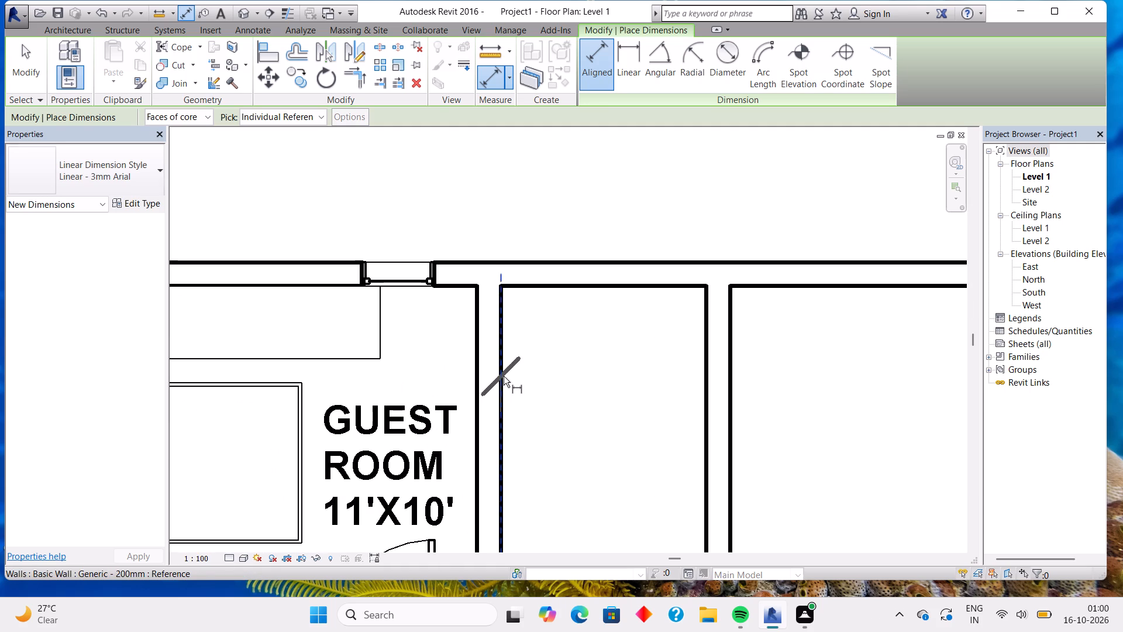
left_click(707, 365)
key("Escape")
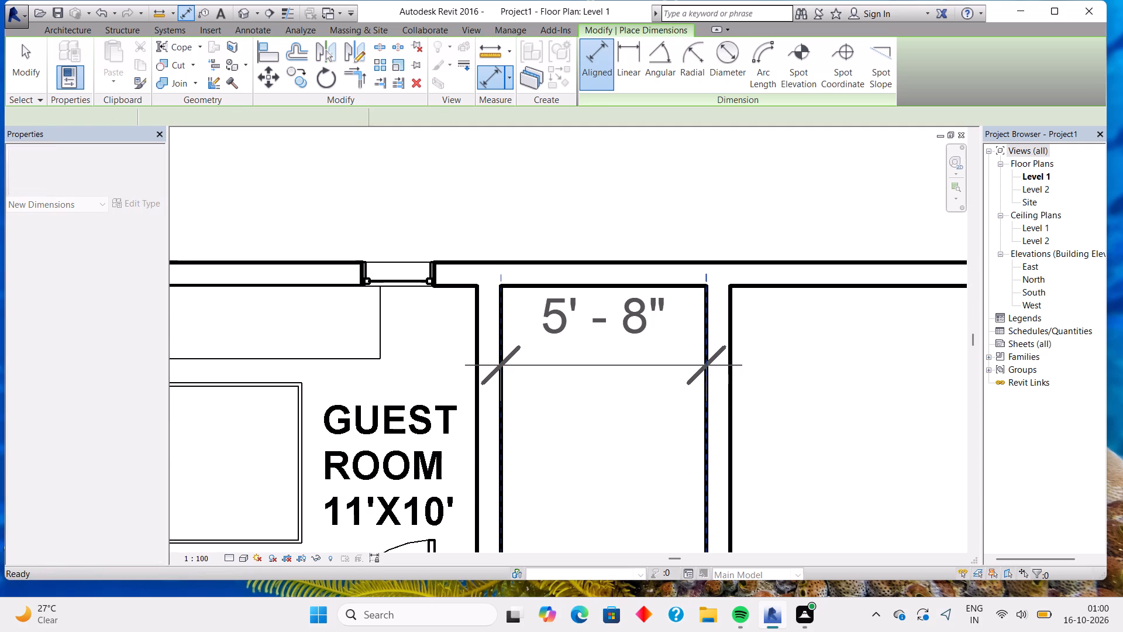
key("Escape")
left_click(707, 367)
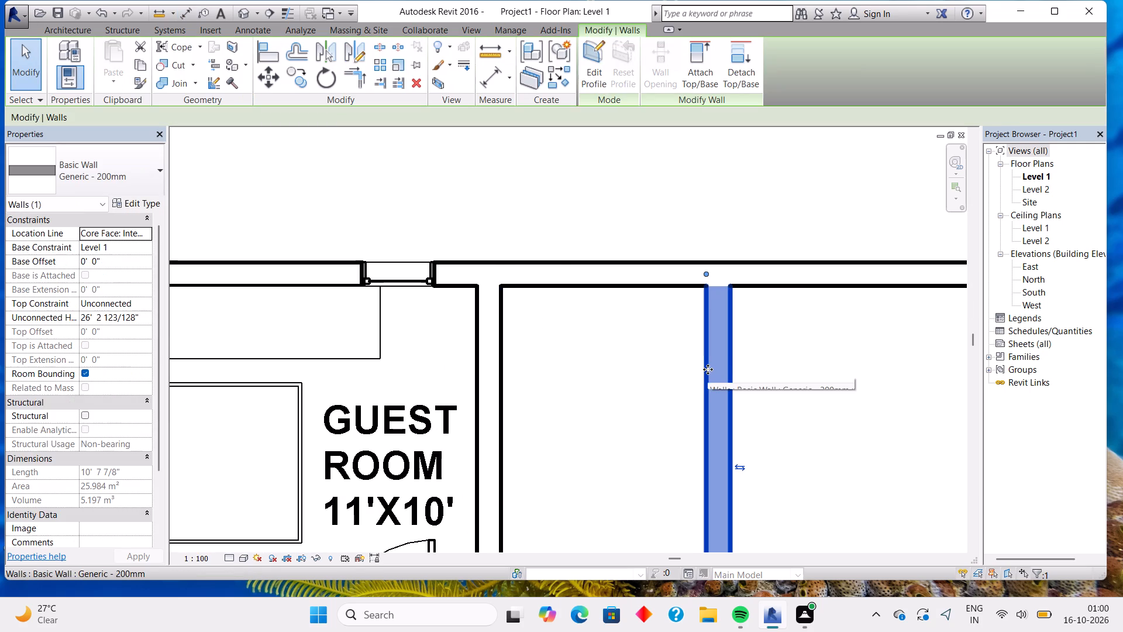
key("Left")
key("Left")
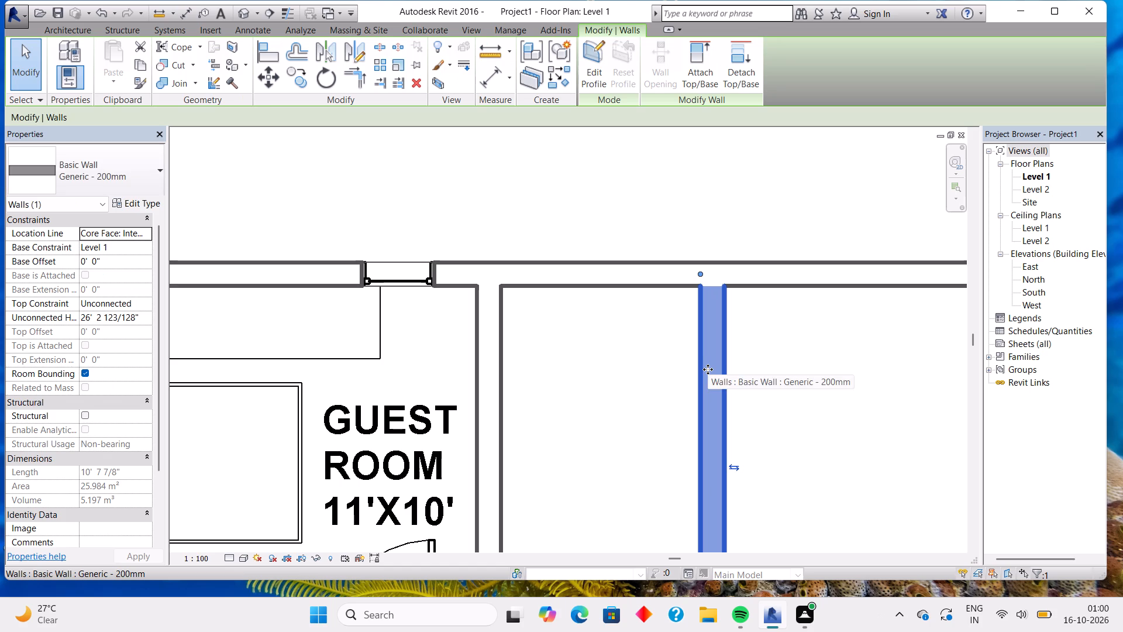
key("Left")
key("Escape")
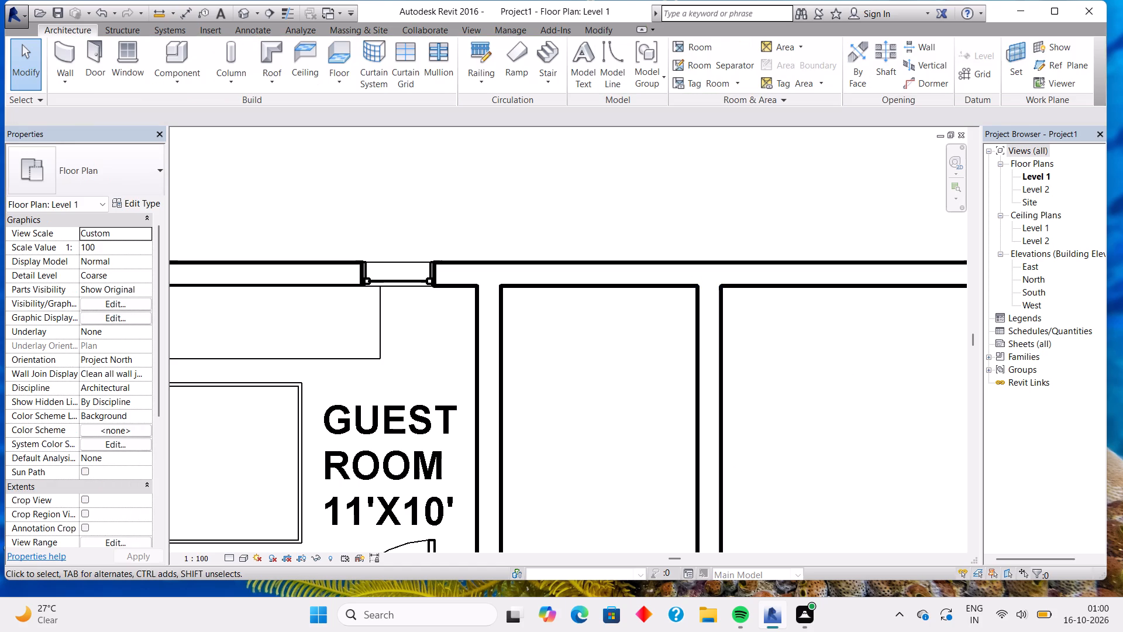
Recheck the new room's clear width between wall faces and nudge its east wall about 3 inches further west.
left_click(61, 51)
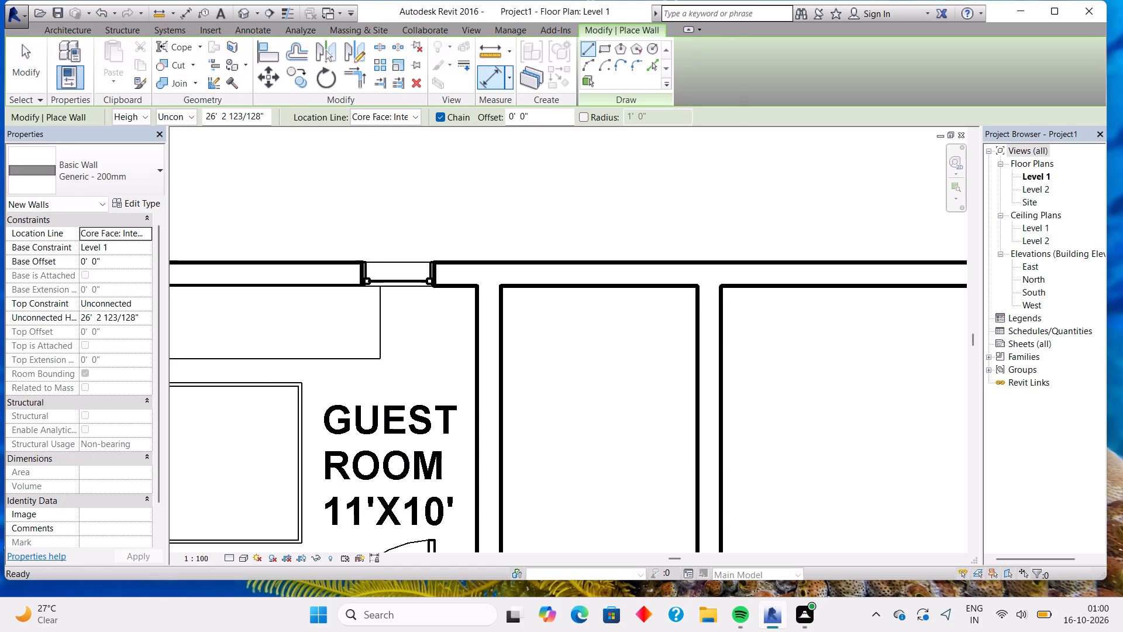
left_click(500, 78)
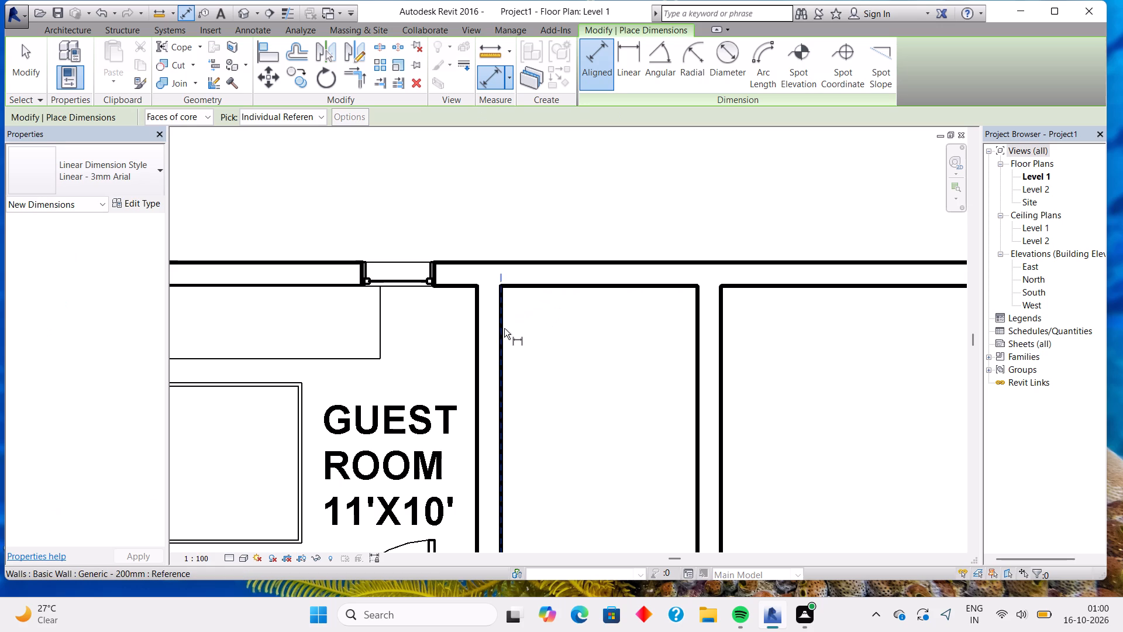
left_click(501, 330)
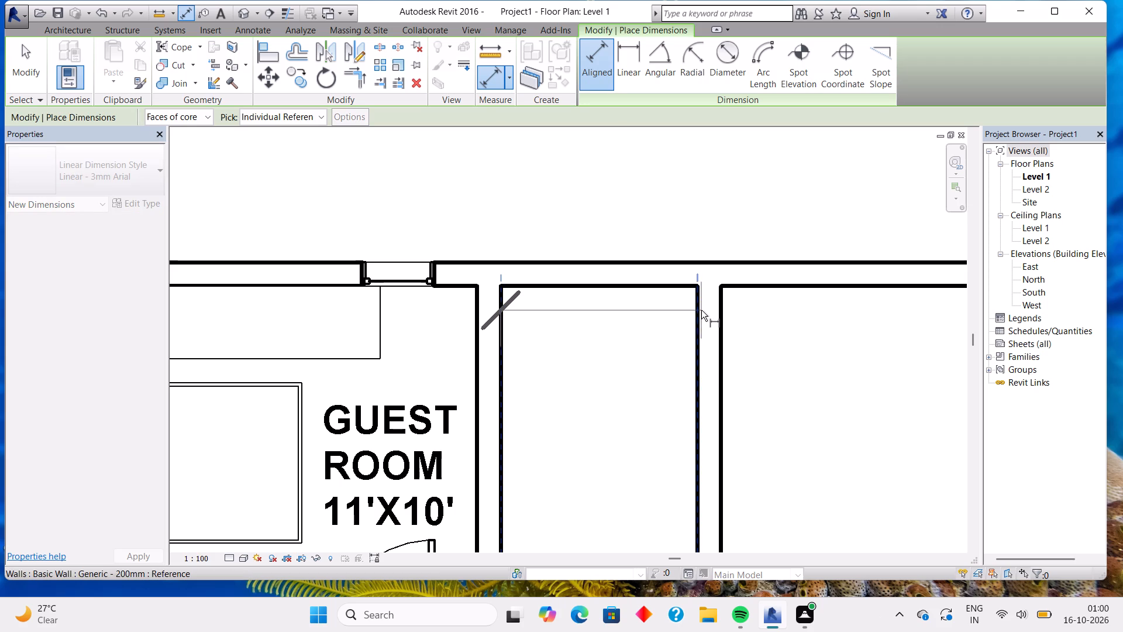
scroll(701, 310, "up", 3)
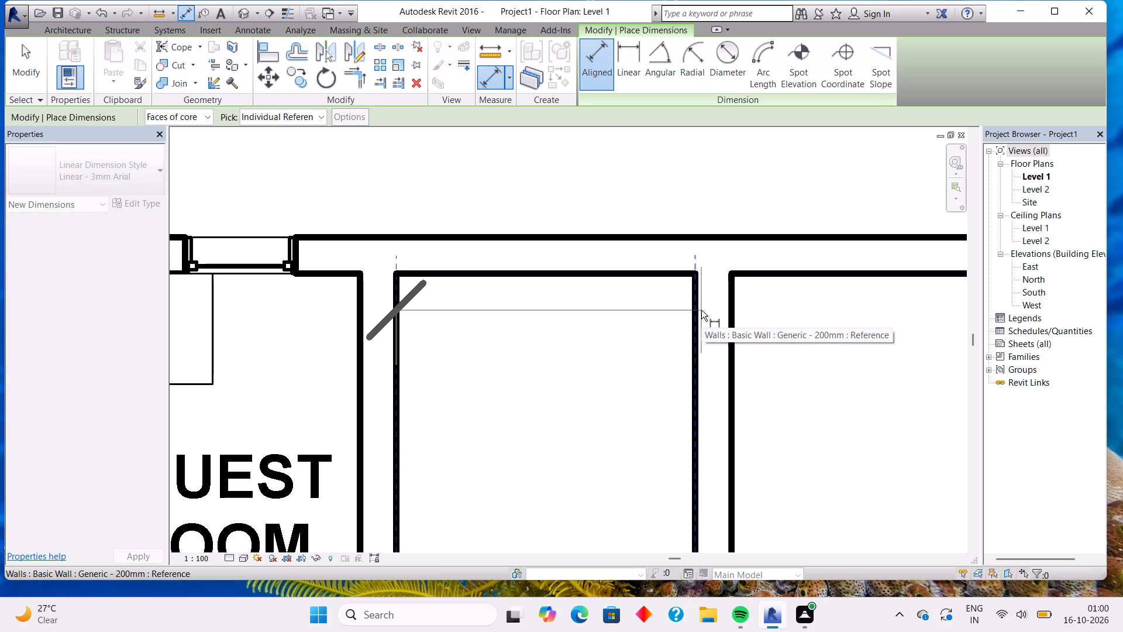
left_click(697, 312)
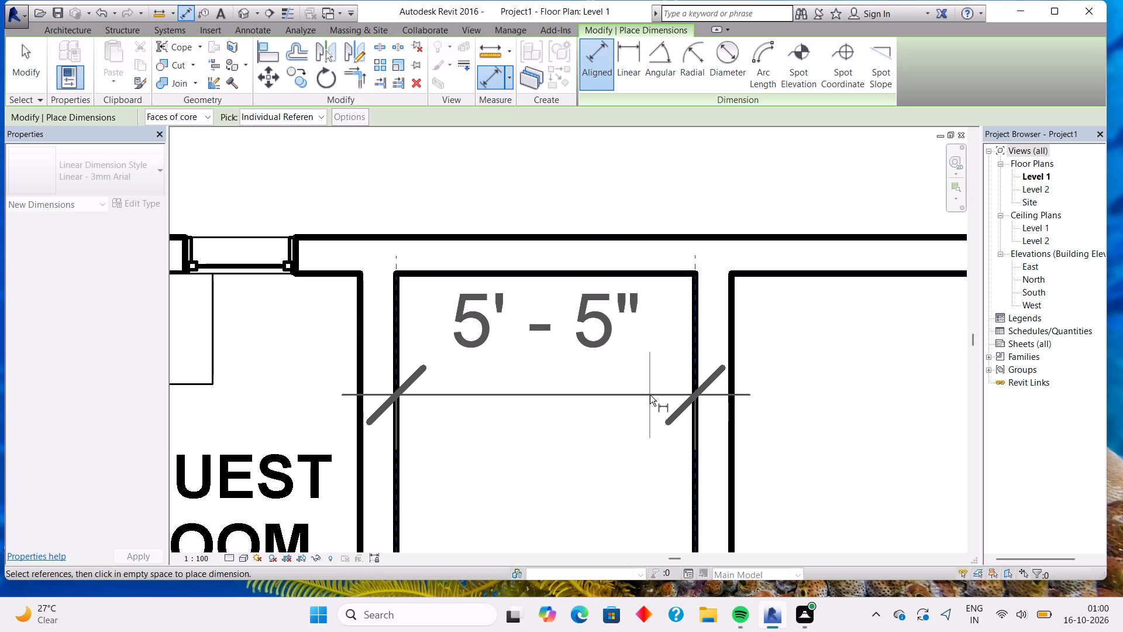
key("Escape")
key("Escape")
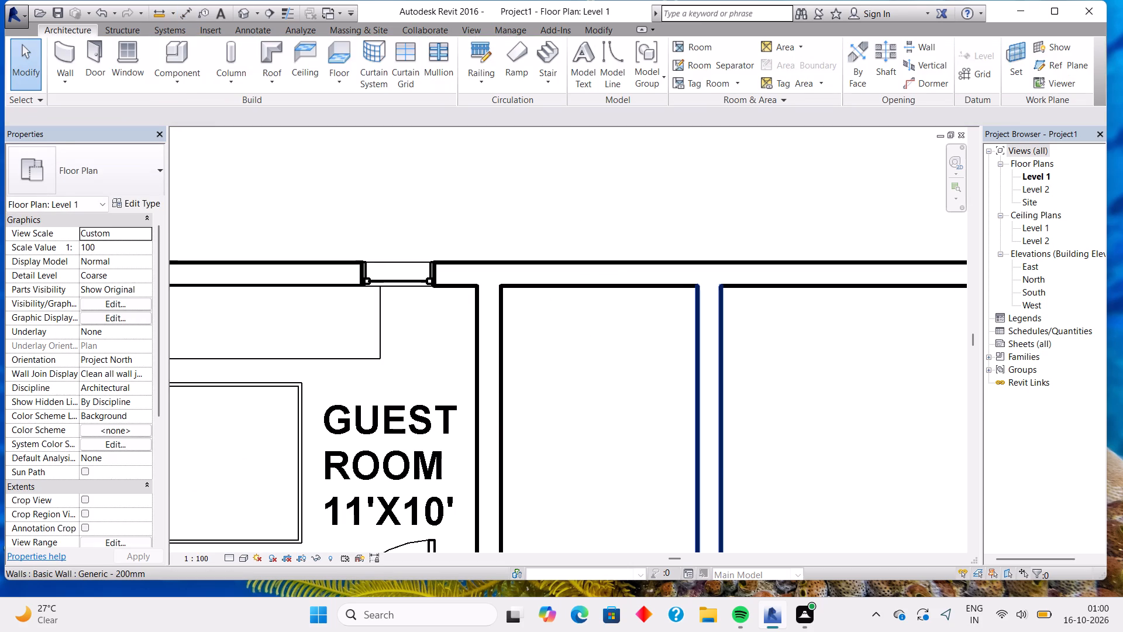
left_click(694, 360)
key("Left")
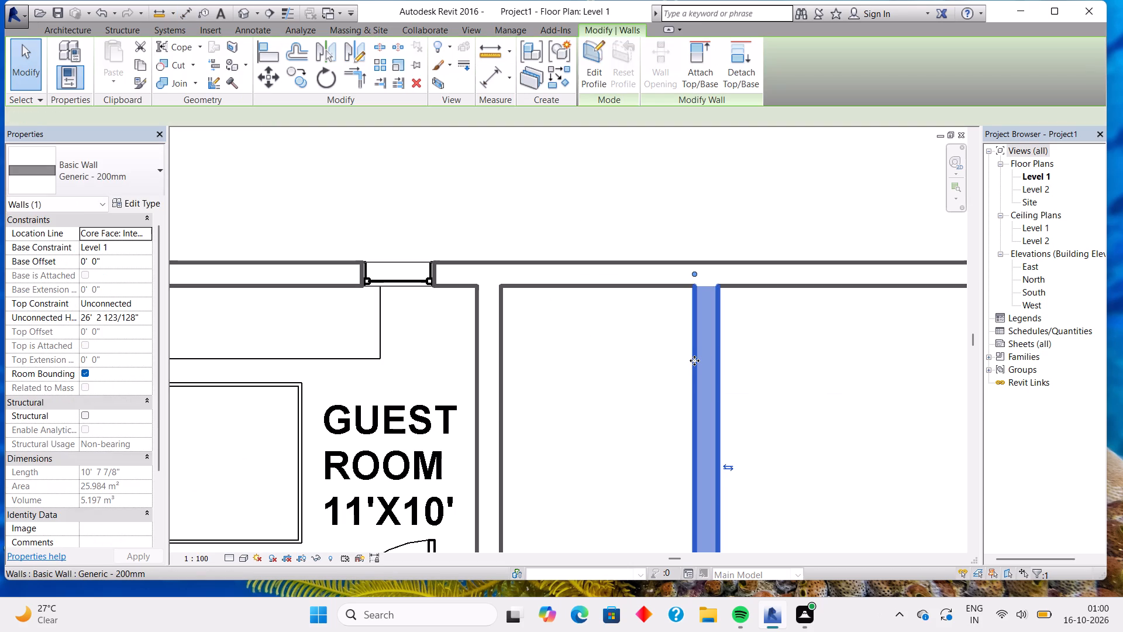
key("Left")
key("Left")
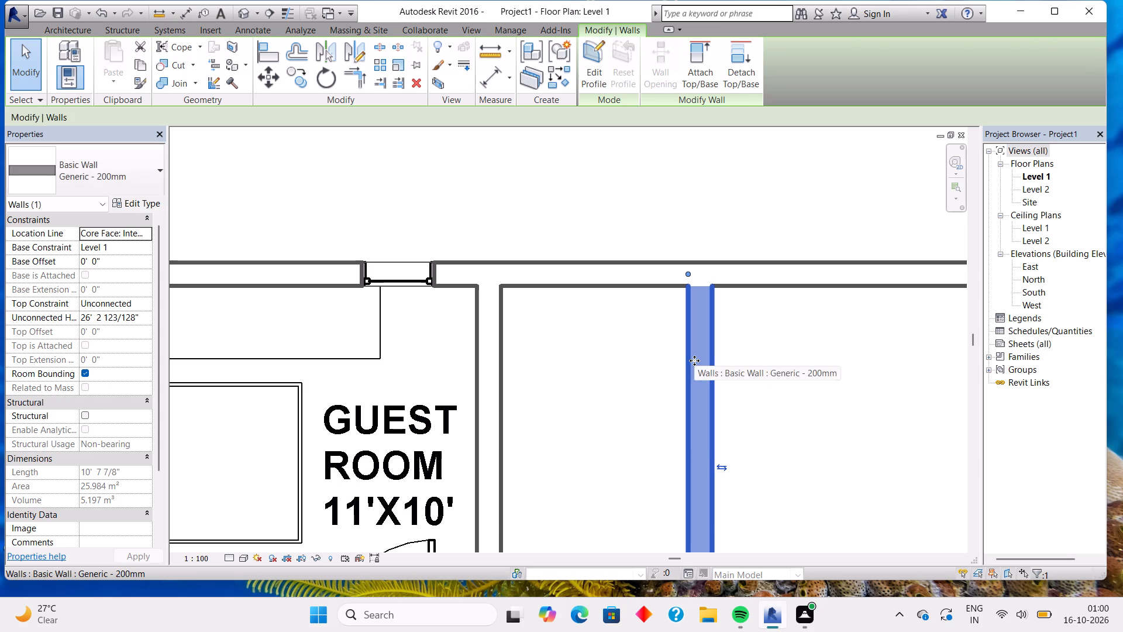
key("Escape")
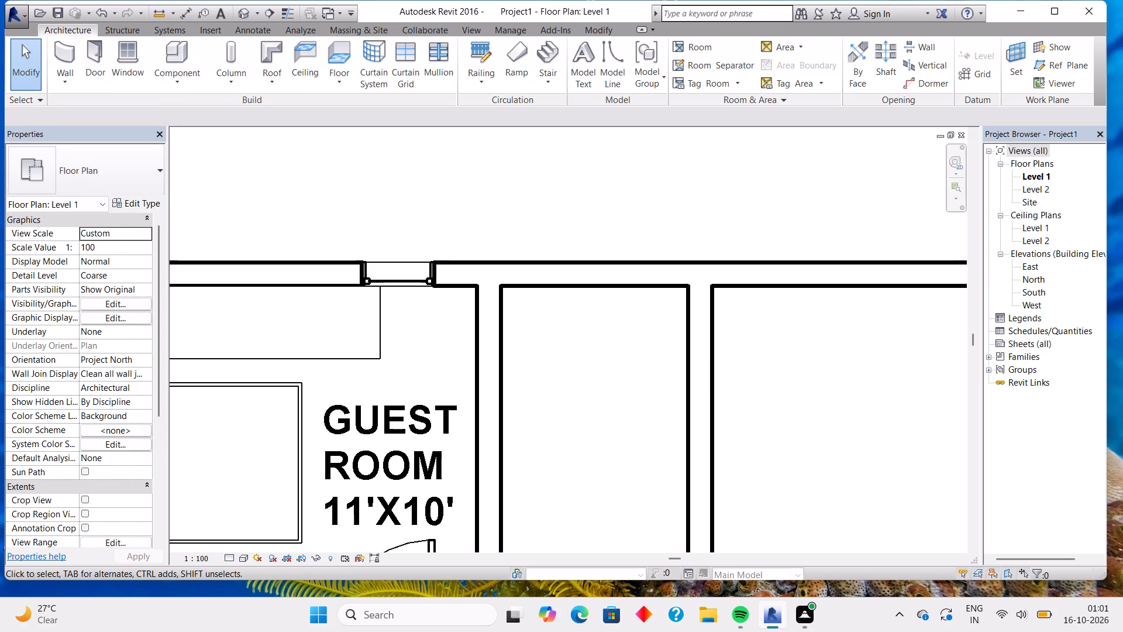
Measure the new room's clear width again and nudge its east wall about 1 inch west.
left_click(66, 64)
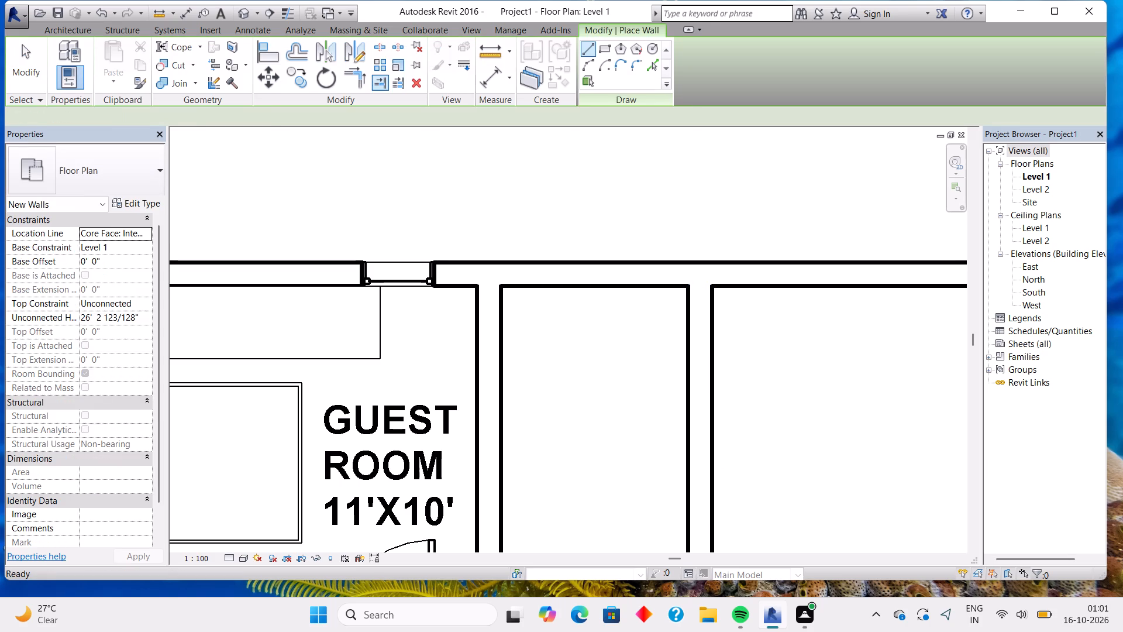
left_click(492, 73)
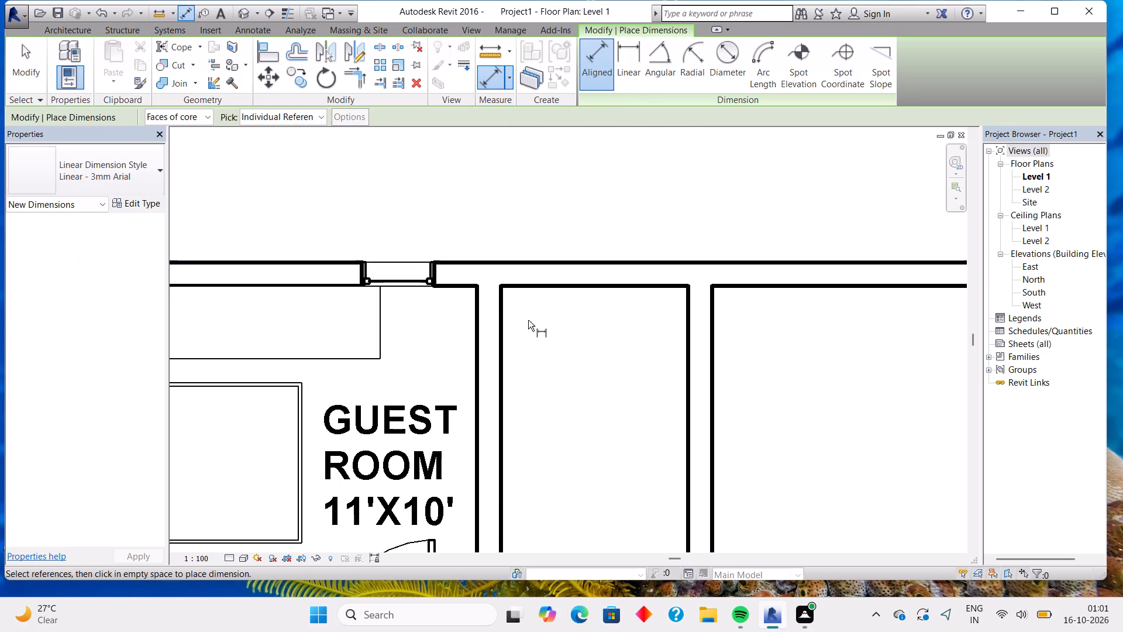
left_click(501, 338)
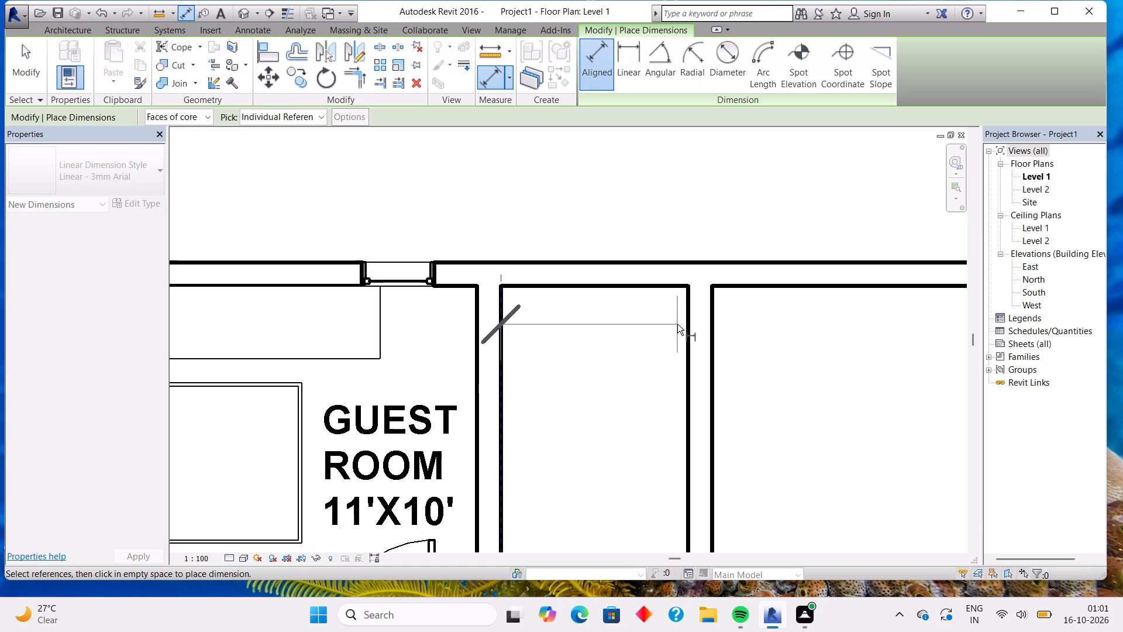
left_click(689, 327)
key("Escape")
key("Escape")
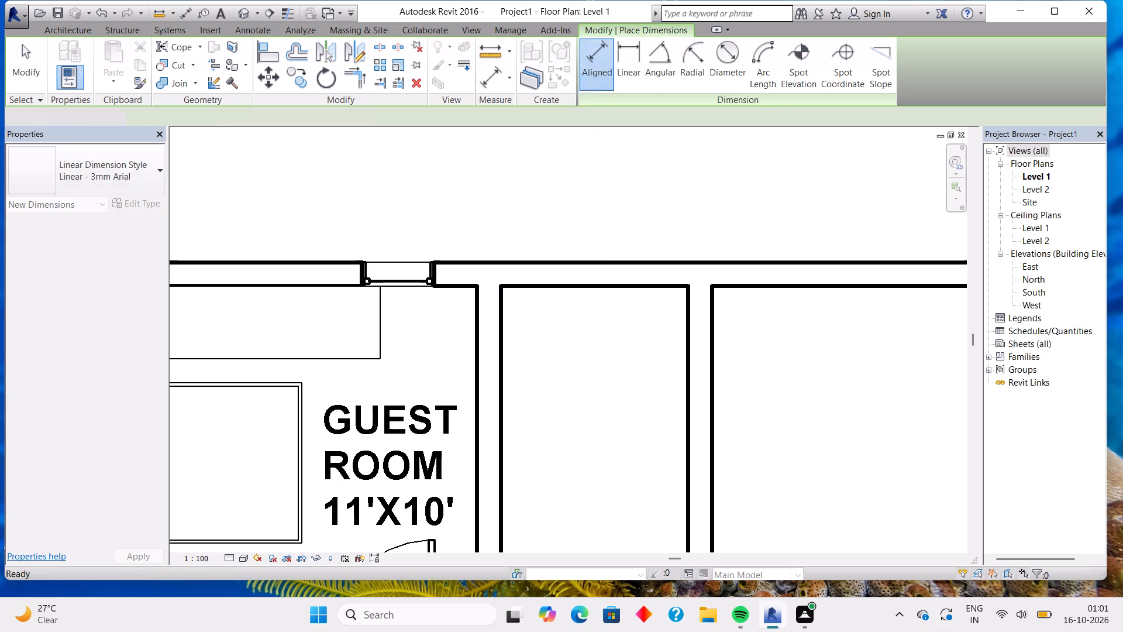
left_click(688, 325)
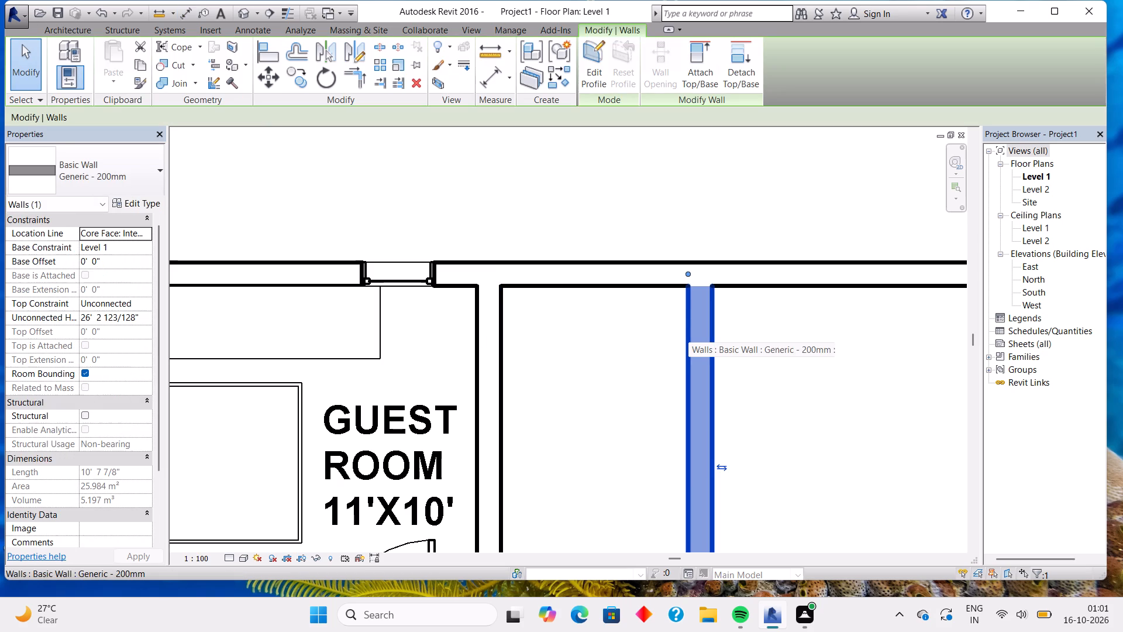
key("Left")
key("Escape")
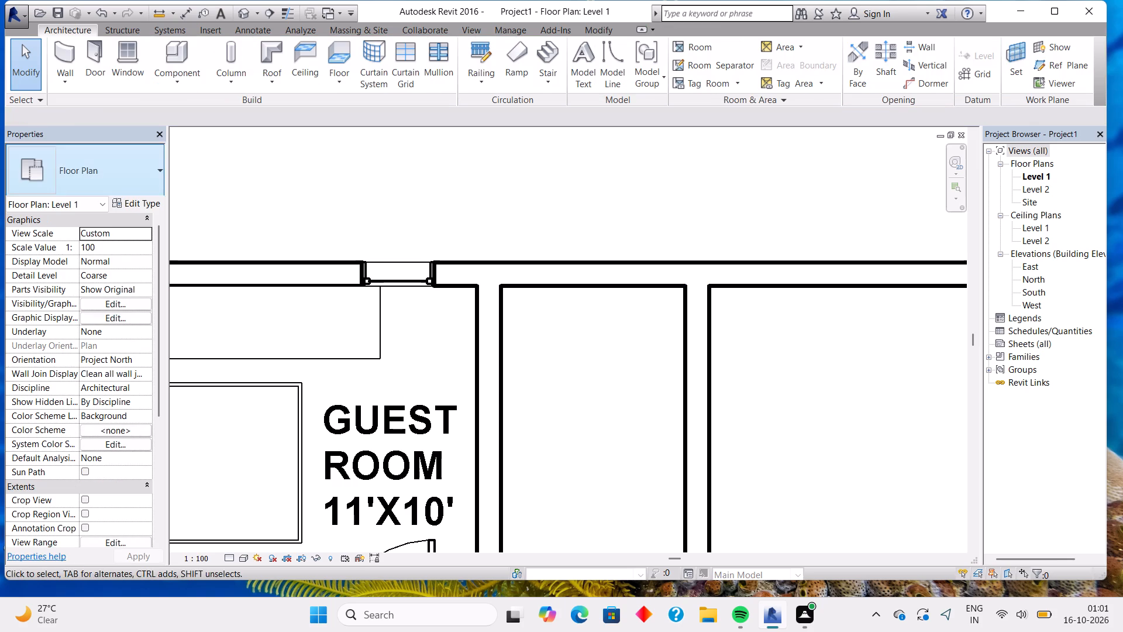
Check the new room's width between wall faces once more and nudge its east wall another inch or so west.
left_click(76, 55)
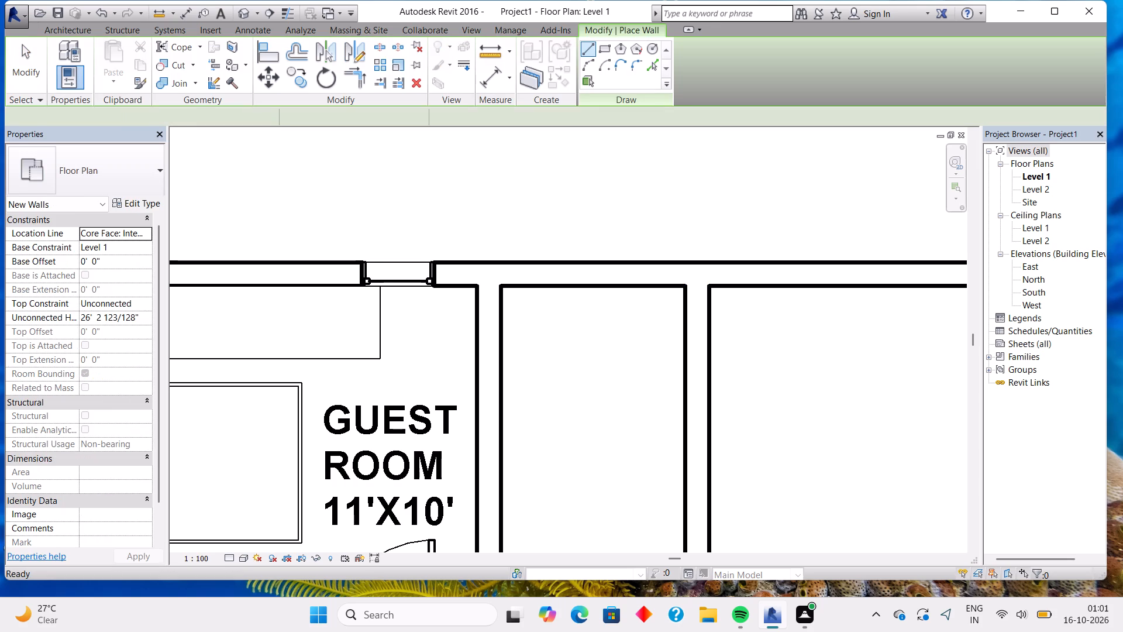
left_click(490, 75)
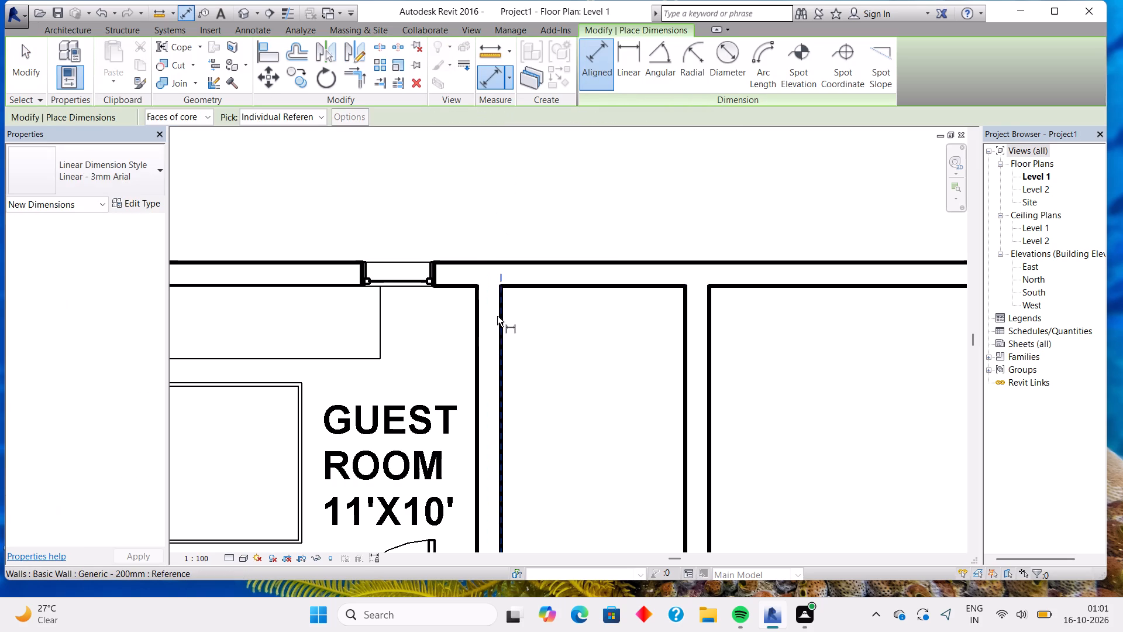
left_click(497, 316)
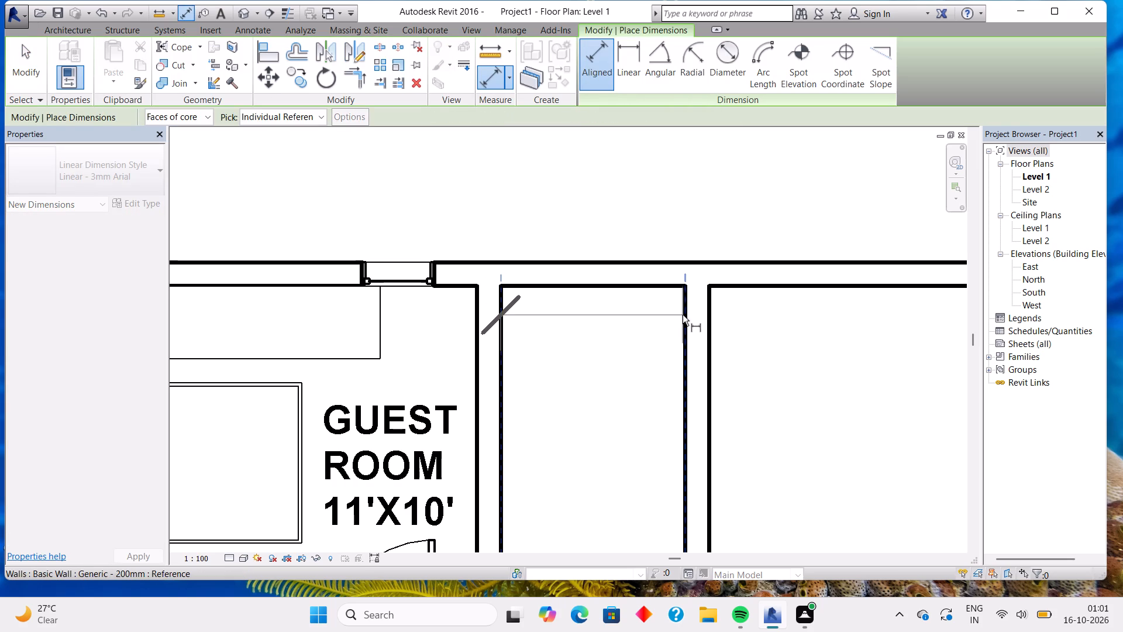
left_click(684, 312)
key("Escape")
key("Escape")
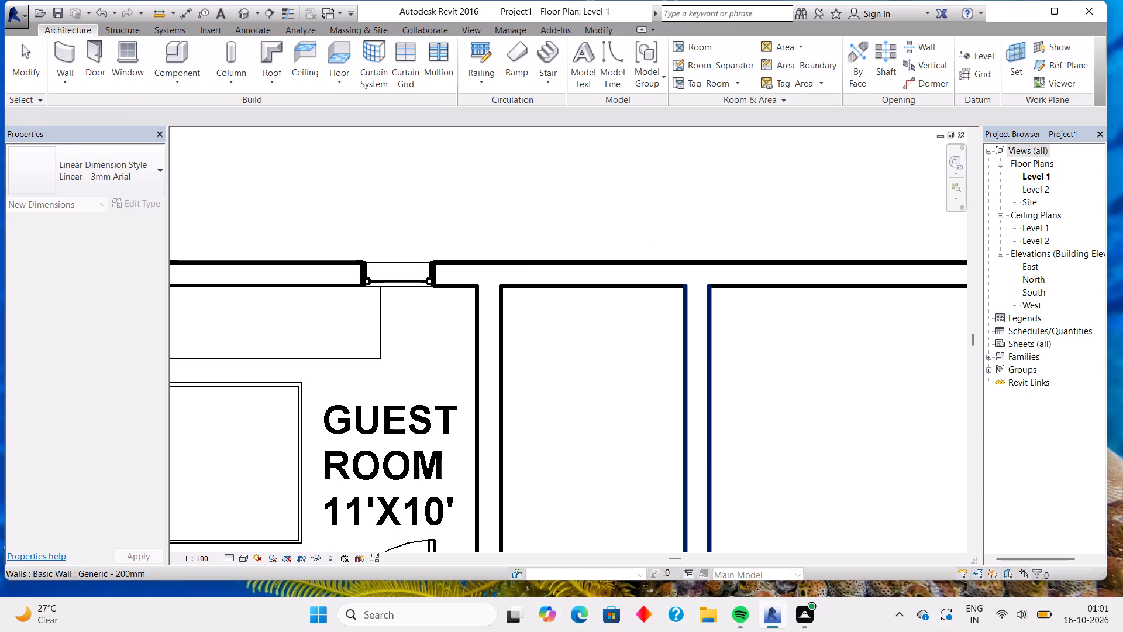
left_click(683, 324)
key("Left")
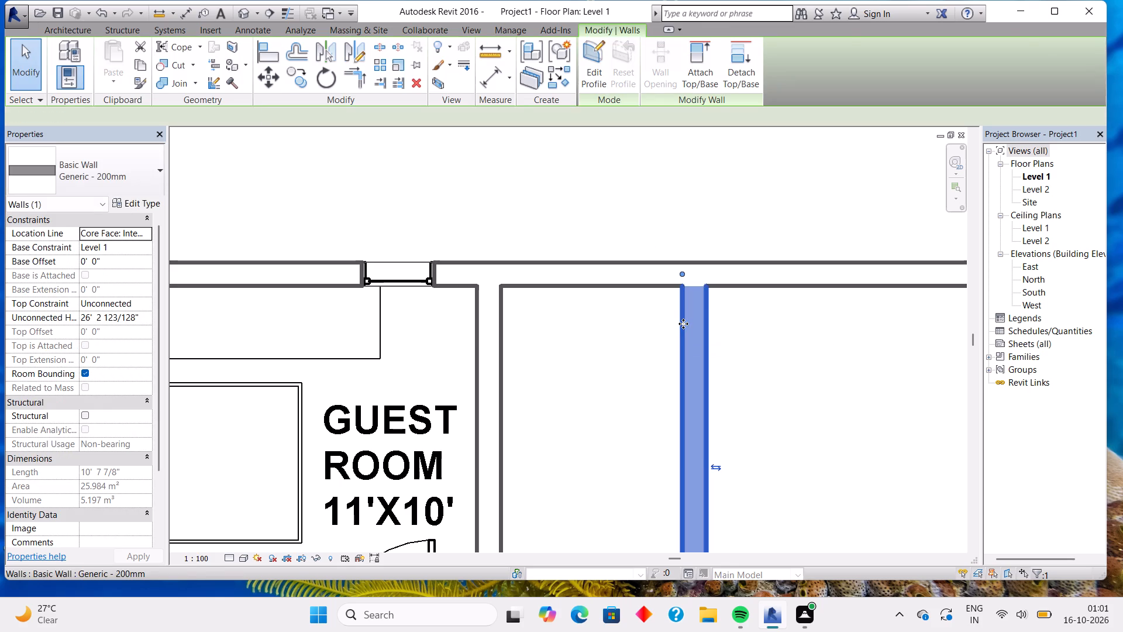
key("Escape")
Measure the clear width of the new room east of the guest room between its wall faces again.
left_click(68, 53)
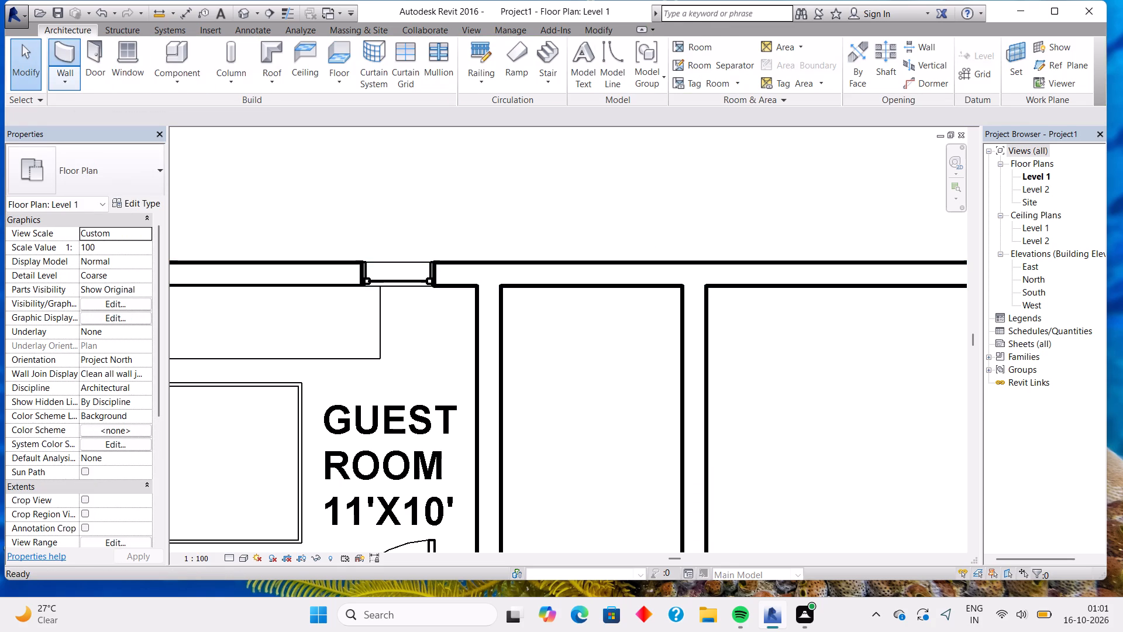
left_click(488, 80)
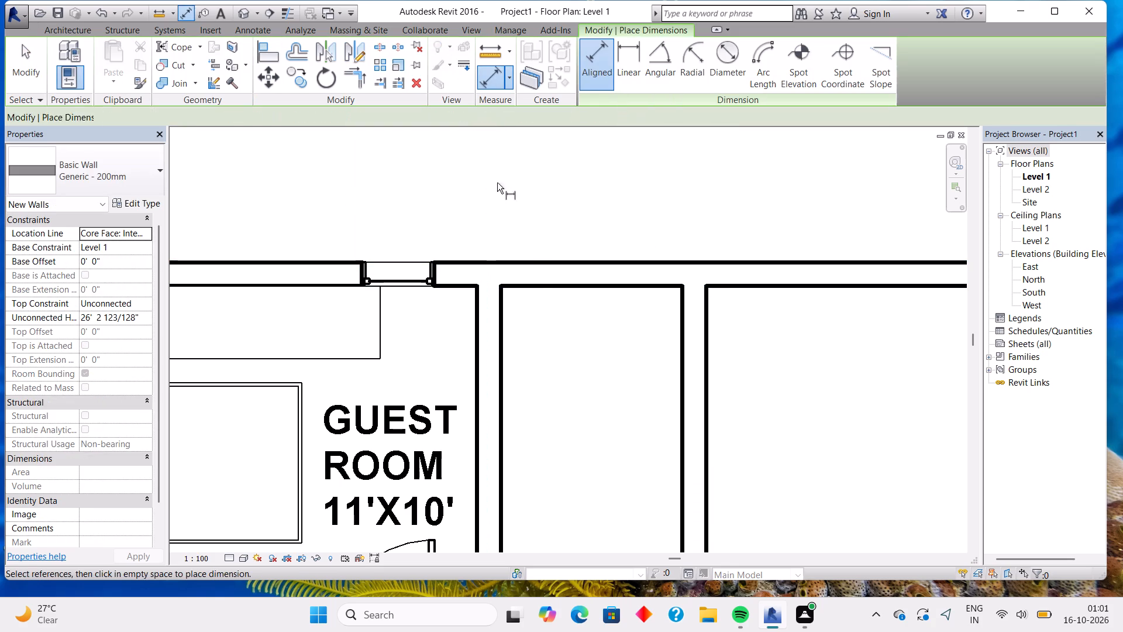
left_click(494, 329)
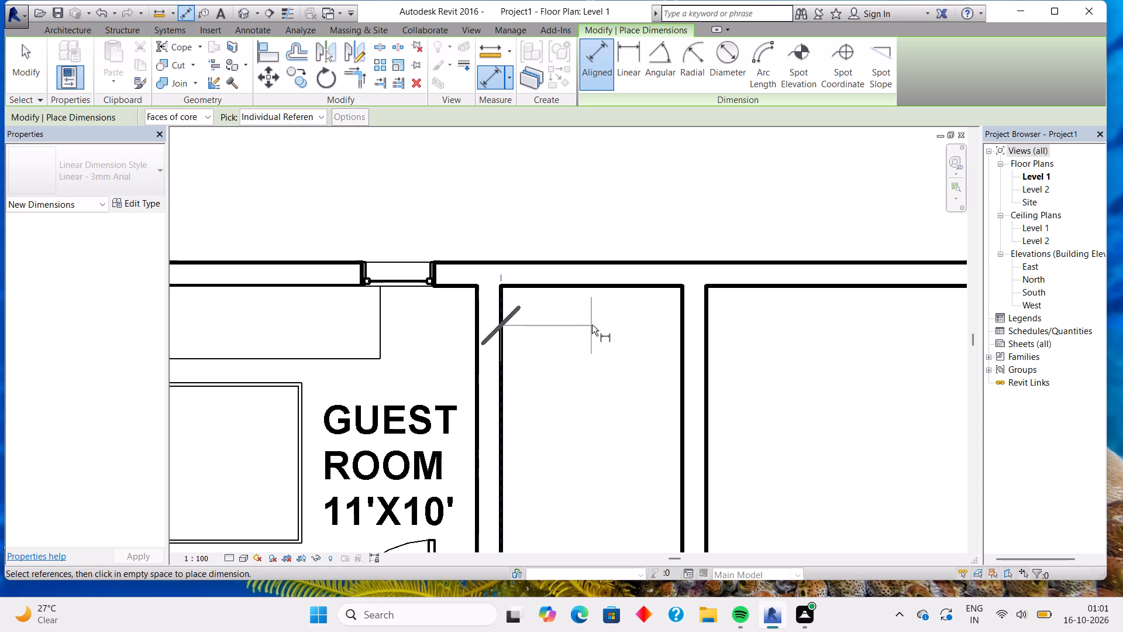
left_click(681, 317)
key("Escape")
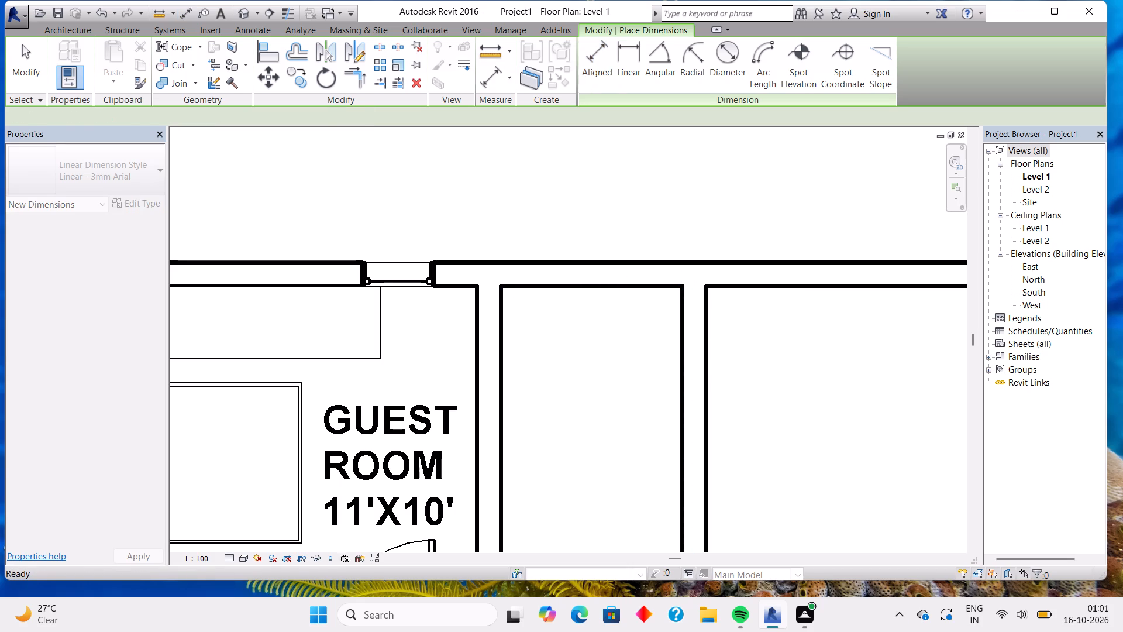
Place an inward-swinging M_Single-Flush 0915 x 2134mm door in the new room's south wall, centred about 2' 10" from the west wall.
scroll(593, 362, "down", 3)
middle_click_drag(589, 367, 579, 254)
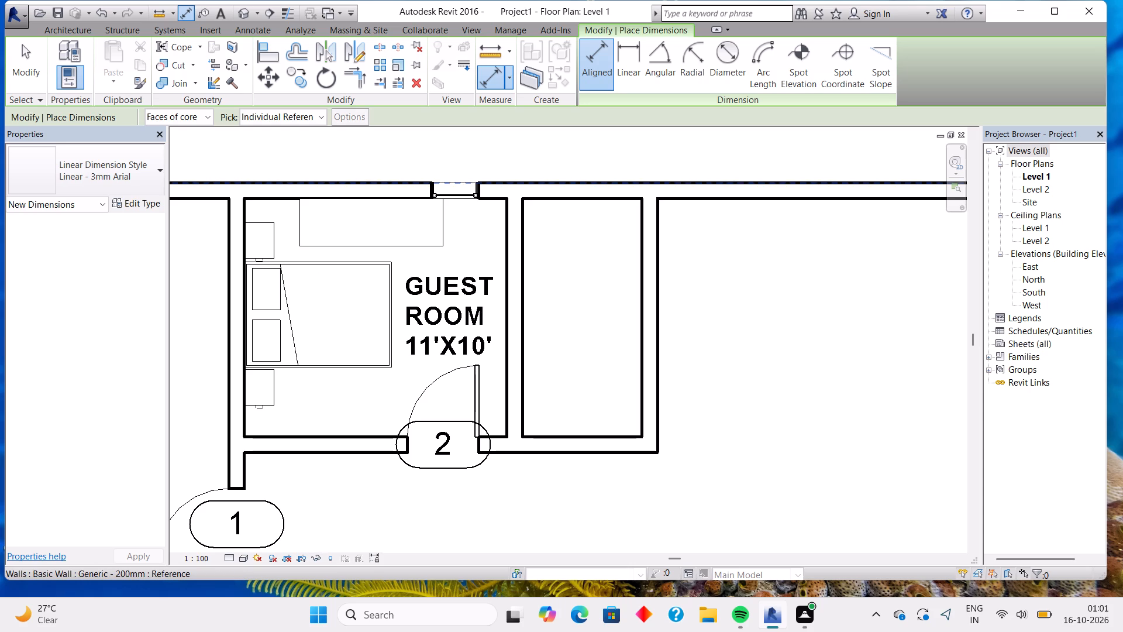
left_click(79, 35)
left_click(92, 54)
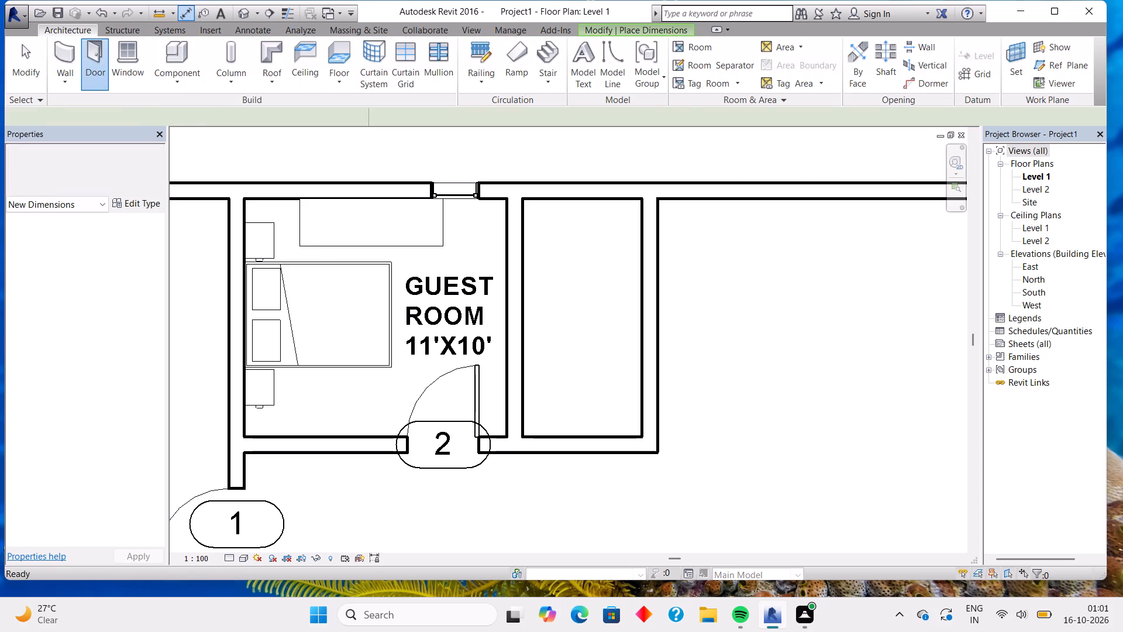
left_click(149, 186)
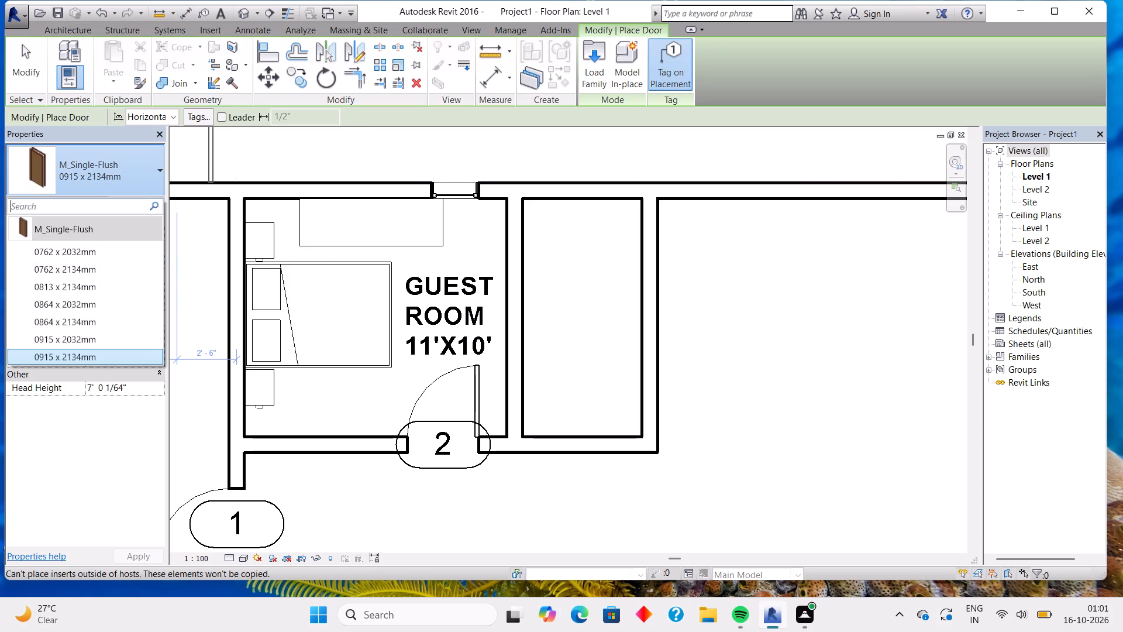
left_click(102, 296)
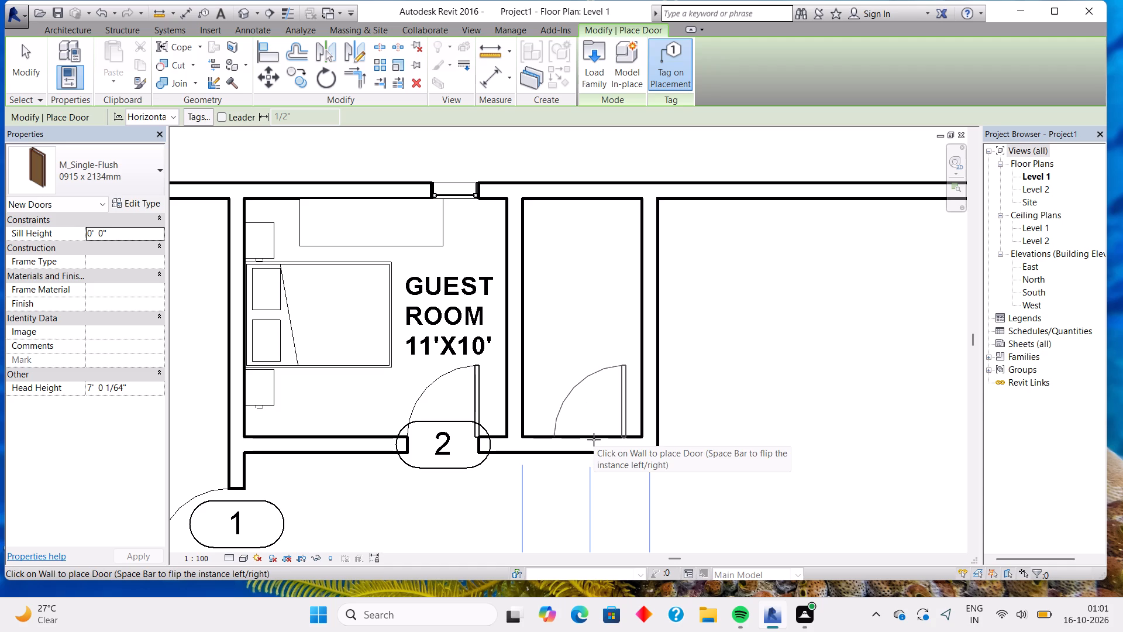
left_click(594, 439)
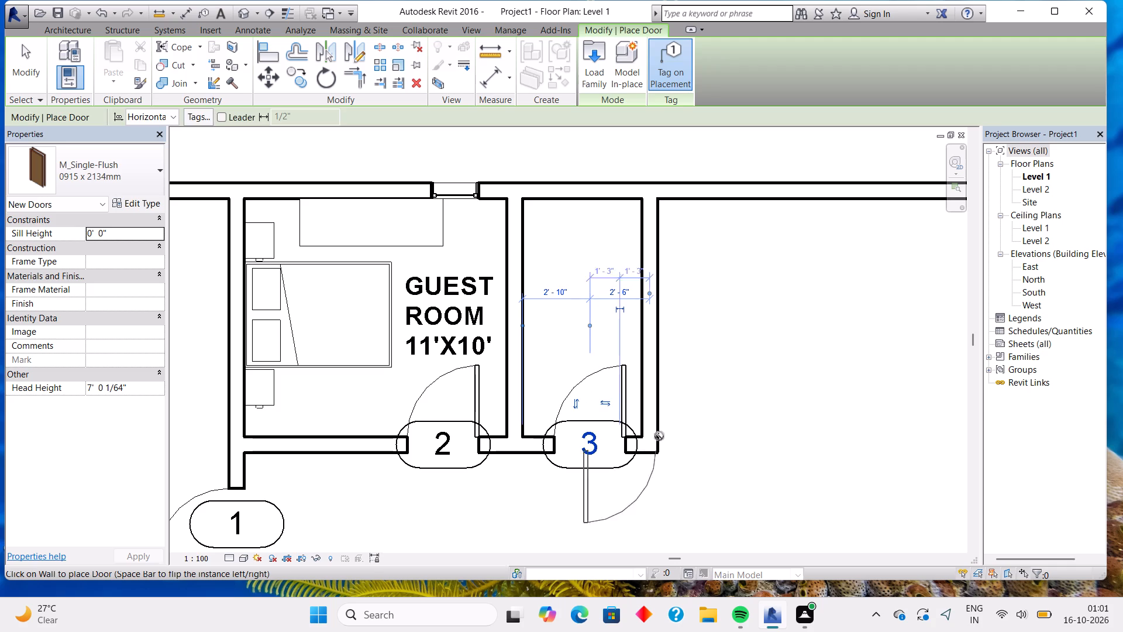
scroll(721, 380, "down", 2)
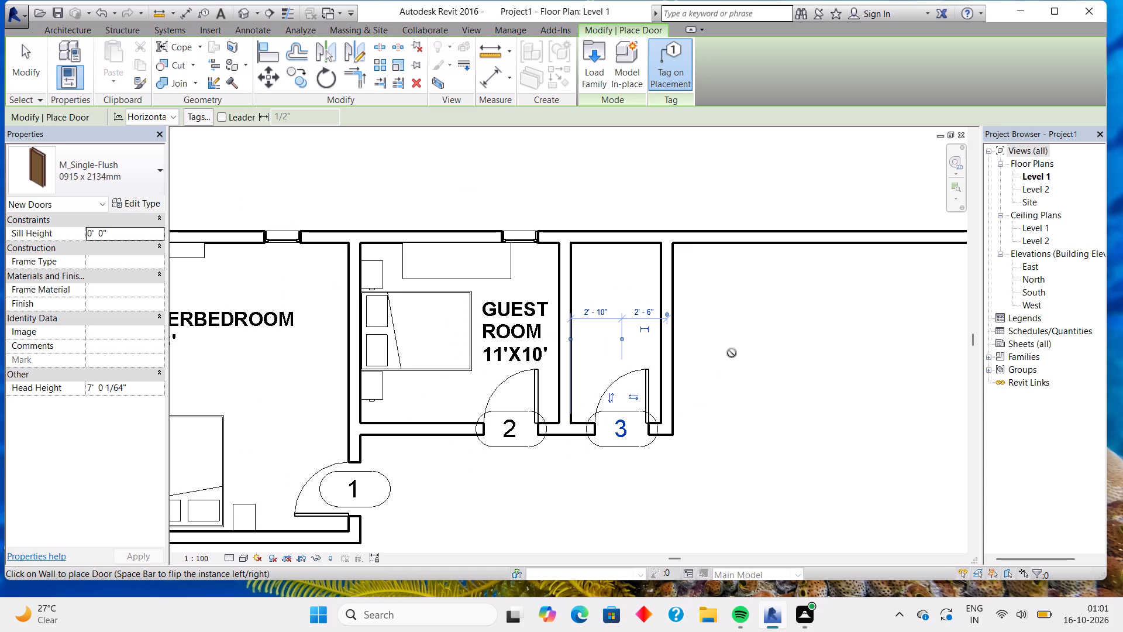
key("Escape")
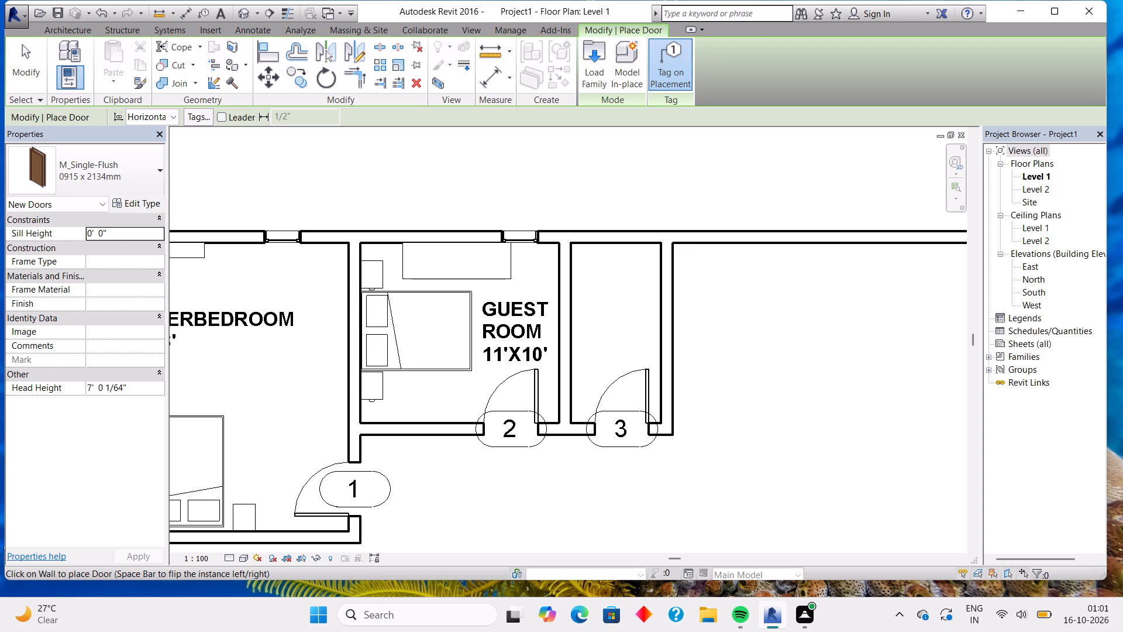
Load the M_Toilet-Domestic-3D family from Plumbing, Architectural, Fixtures, Water Closets in the US Metric library.
left_click(84, 33)
left_click(177, 55)
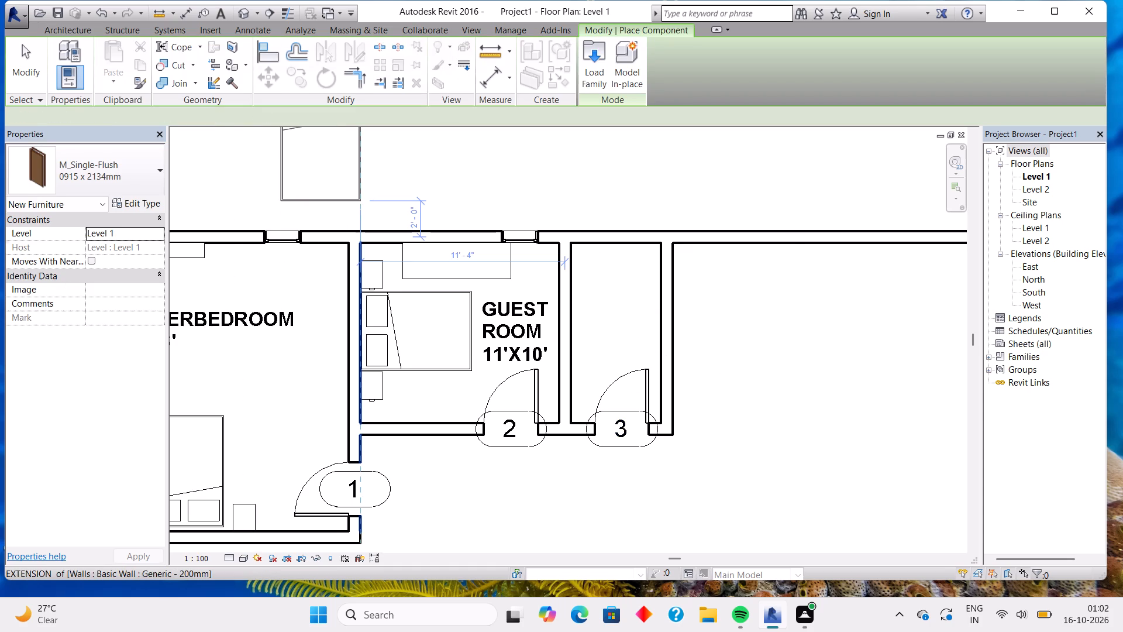
left_click(590, 50)
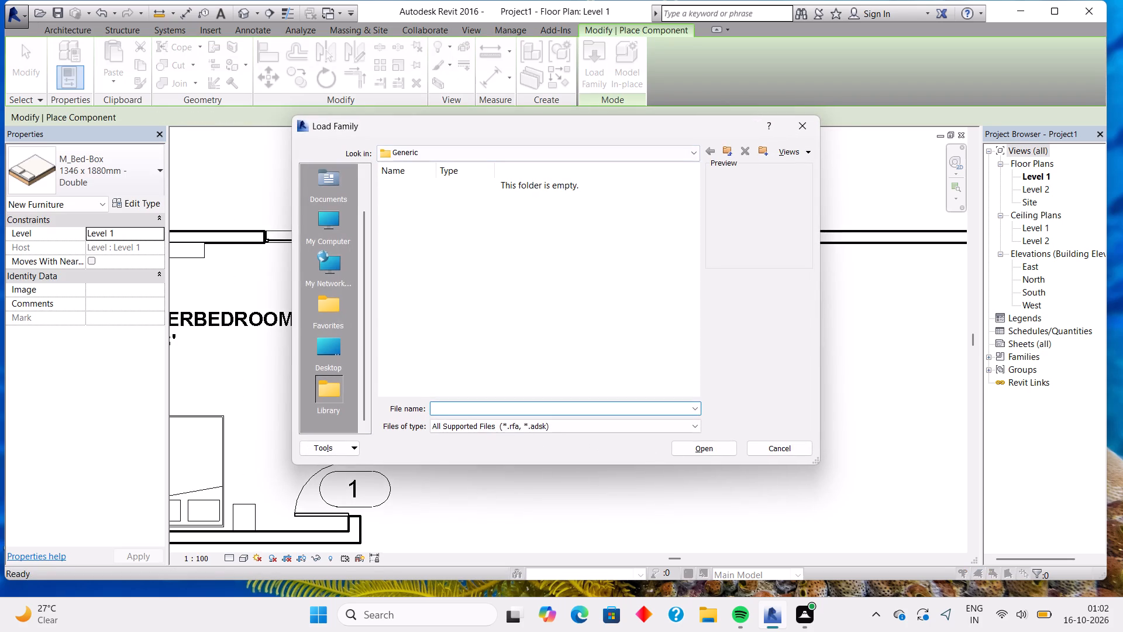
double_click(350, 215)
double_click(426, 231)
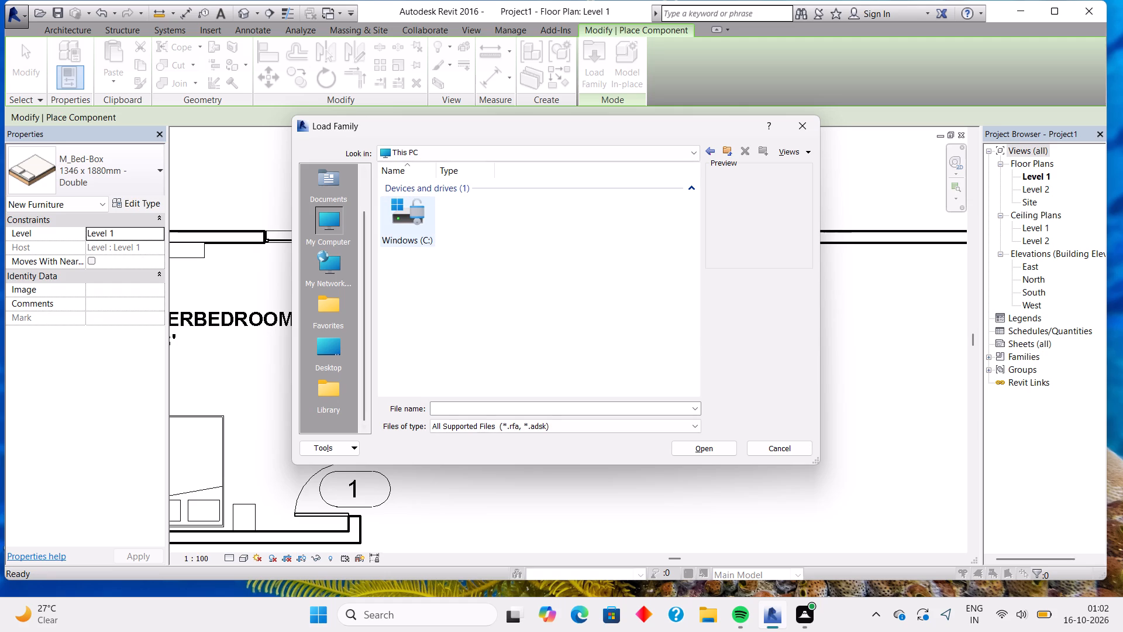
double_click(471, 221)
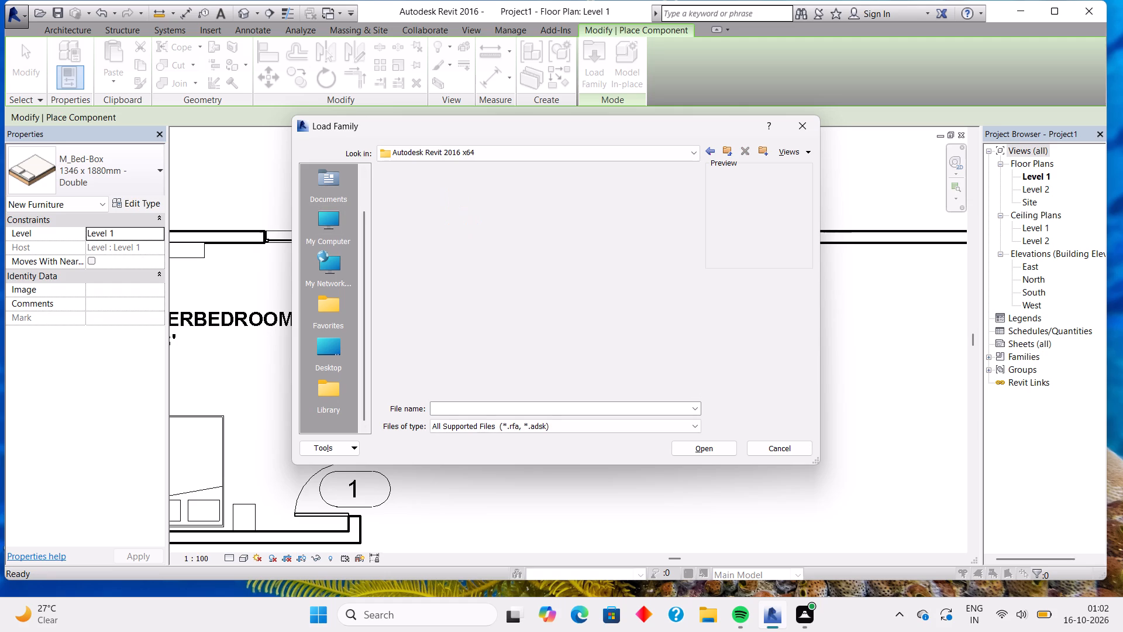
double_click(465, 214)
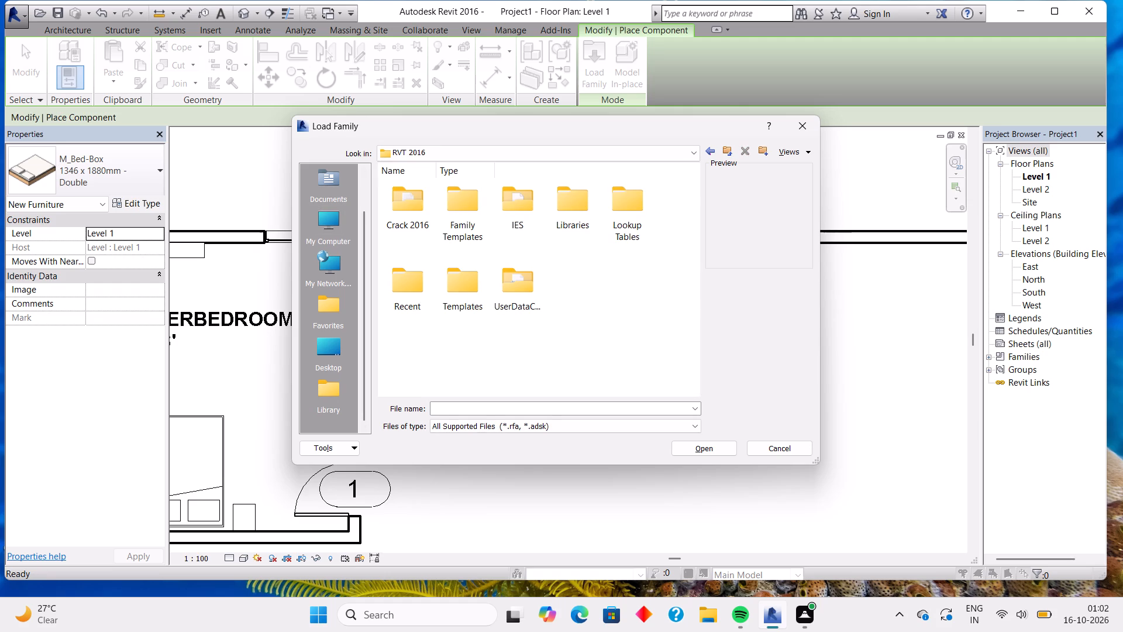
double_click(573, 203)
double_click(461, 209)
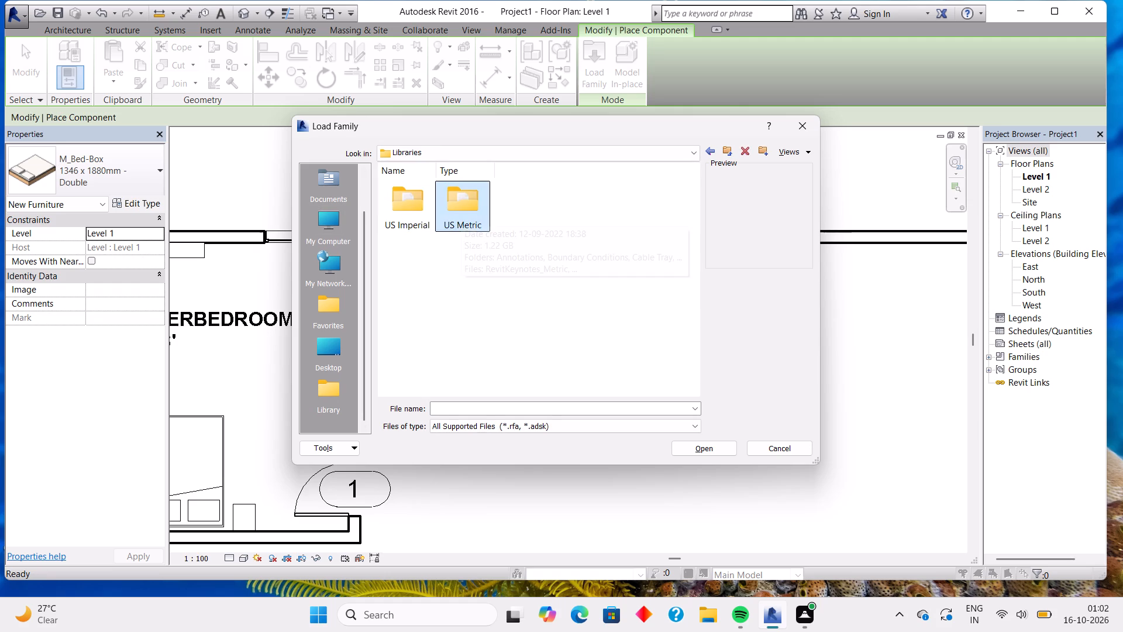
double_click(470, 212)
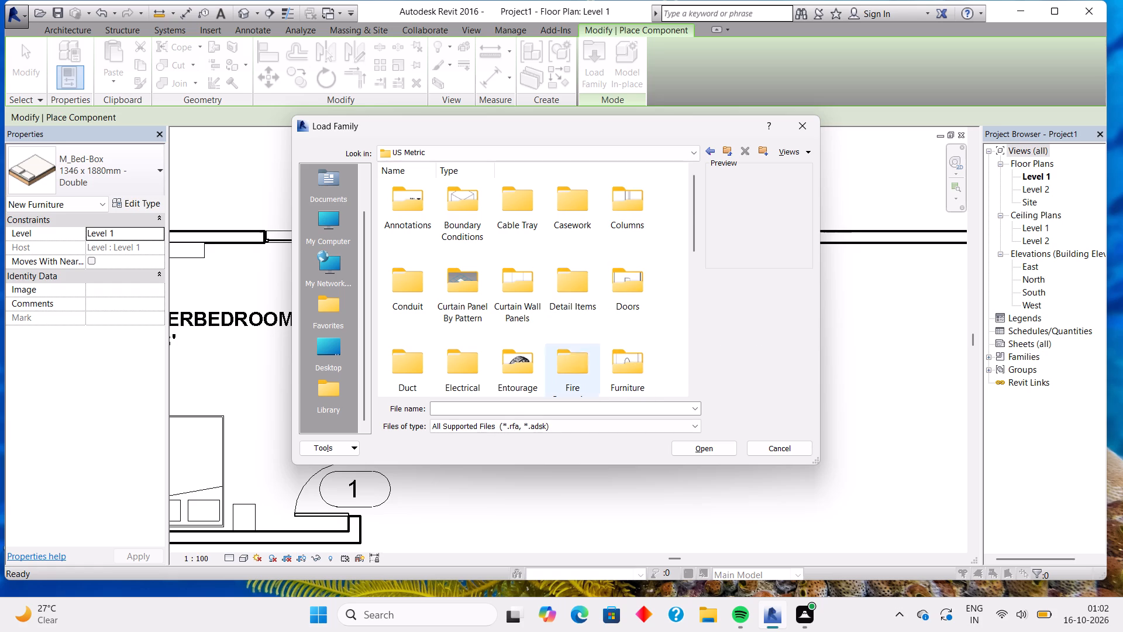
scroll(592, 338, "down", 2)
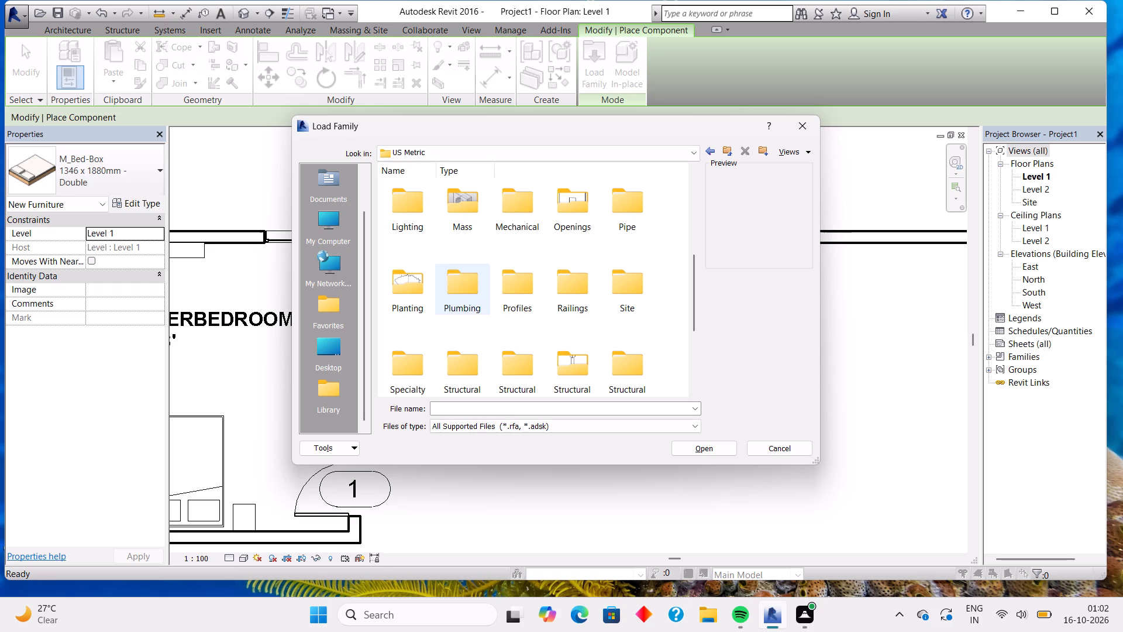
double_click(455, 282)
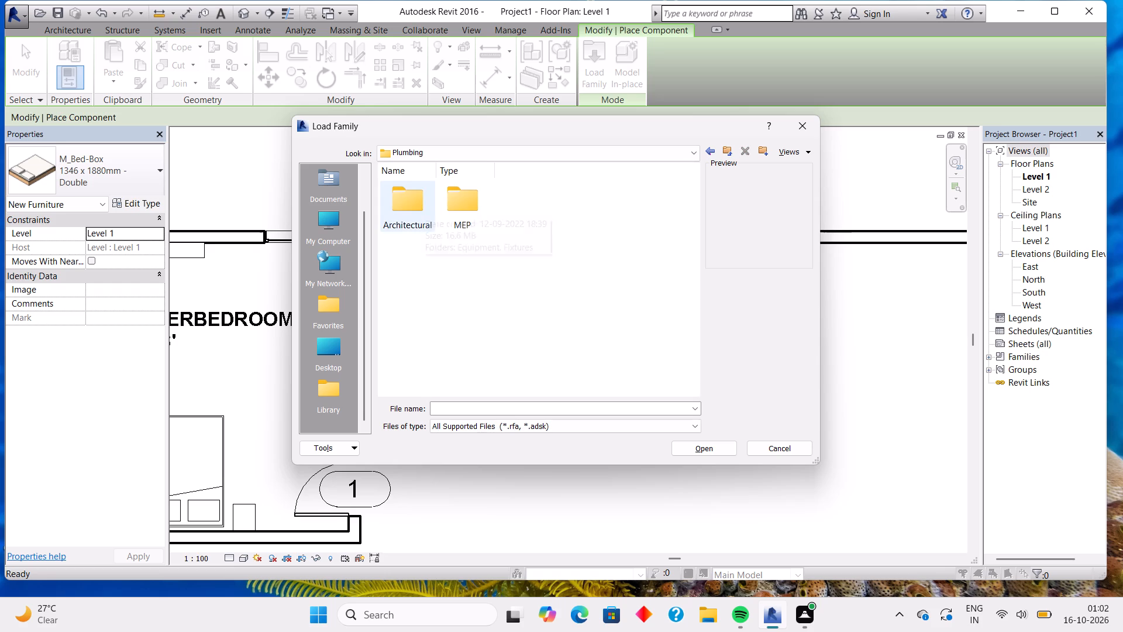
double_click(418, 198)
double_click(459, 209)
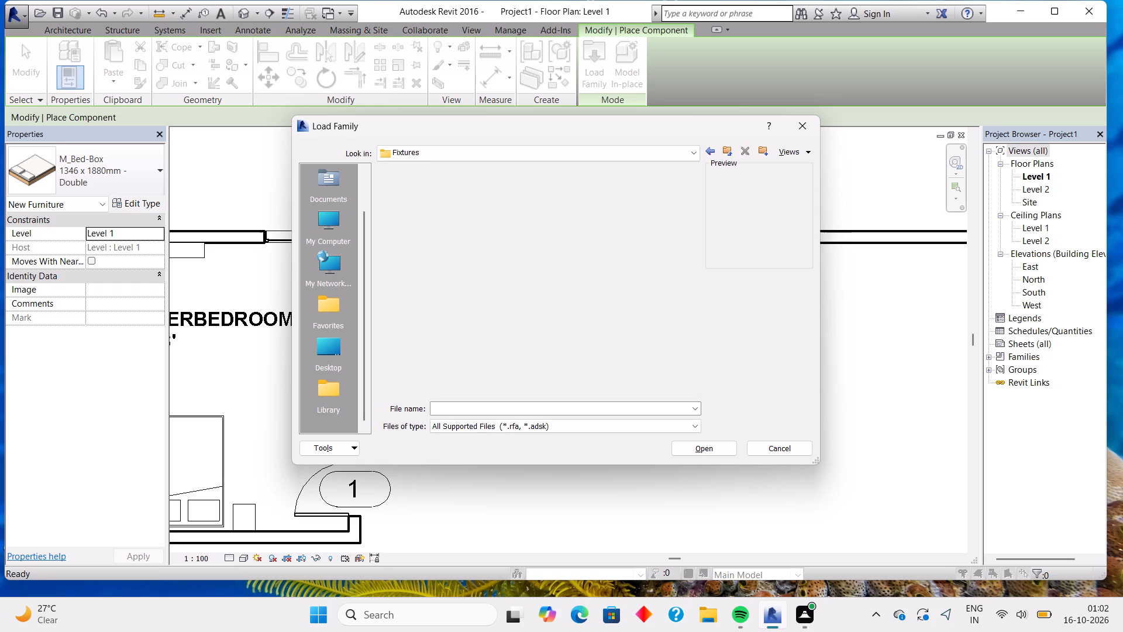
double_click(455, 271)
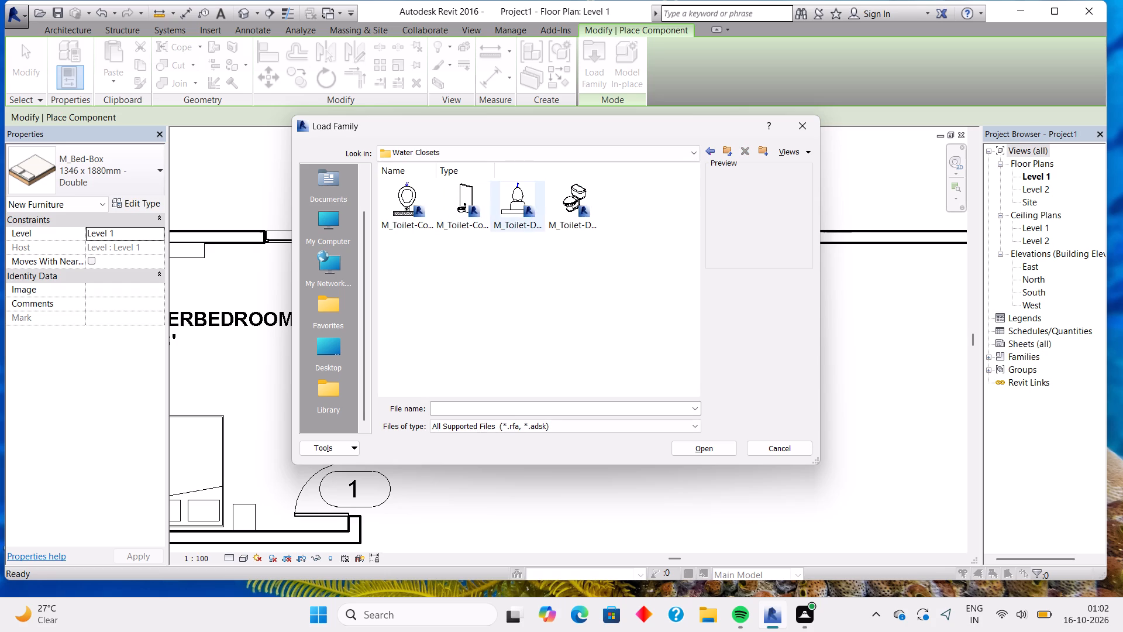
double_click(567, 198)
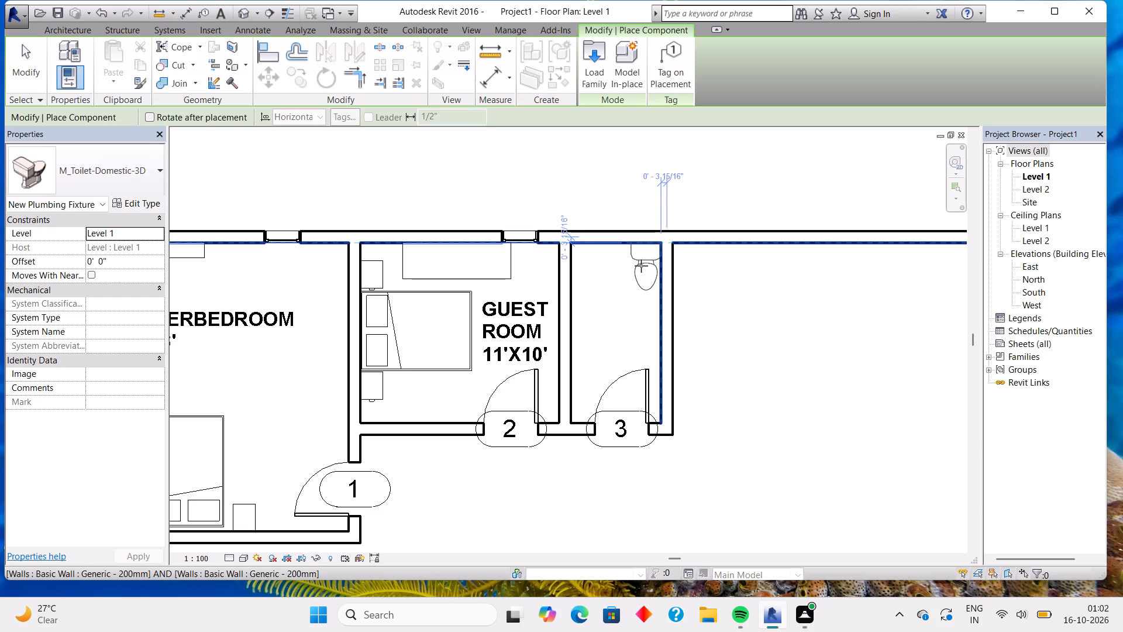
Rotate the toilet to back onto the new room's east wall and place it near the north end, about 8' from the south wall.
key("space")
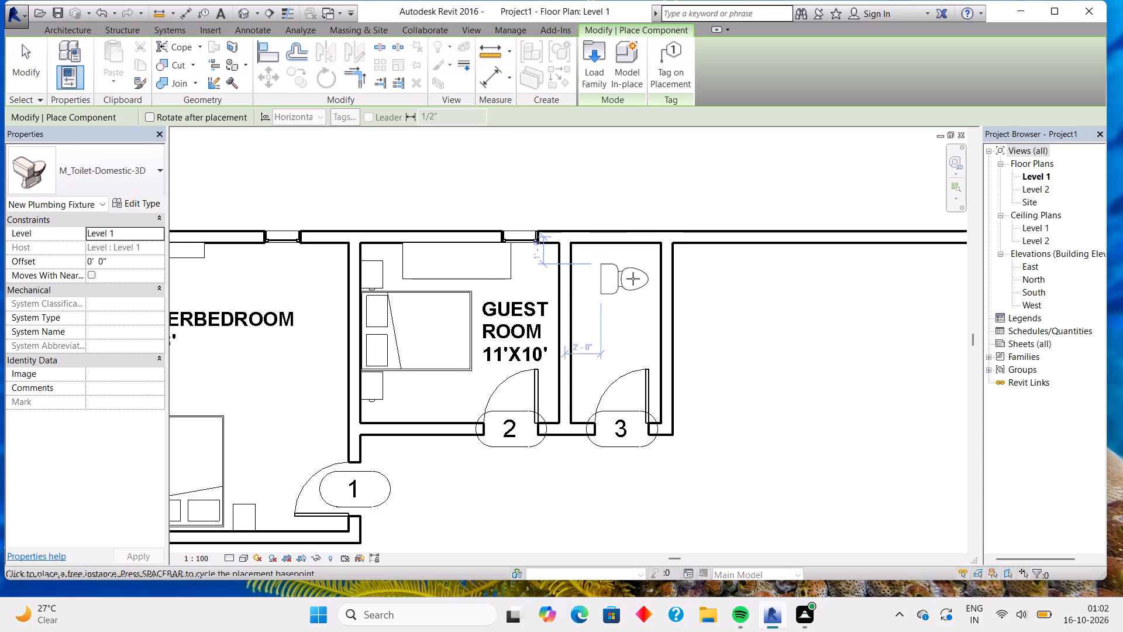
key("space")
key("space")
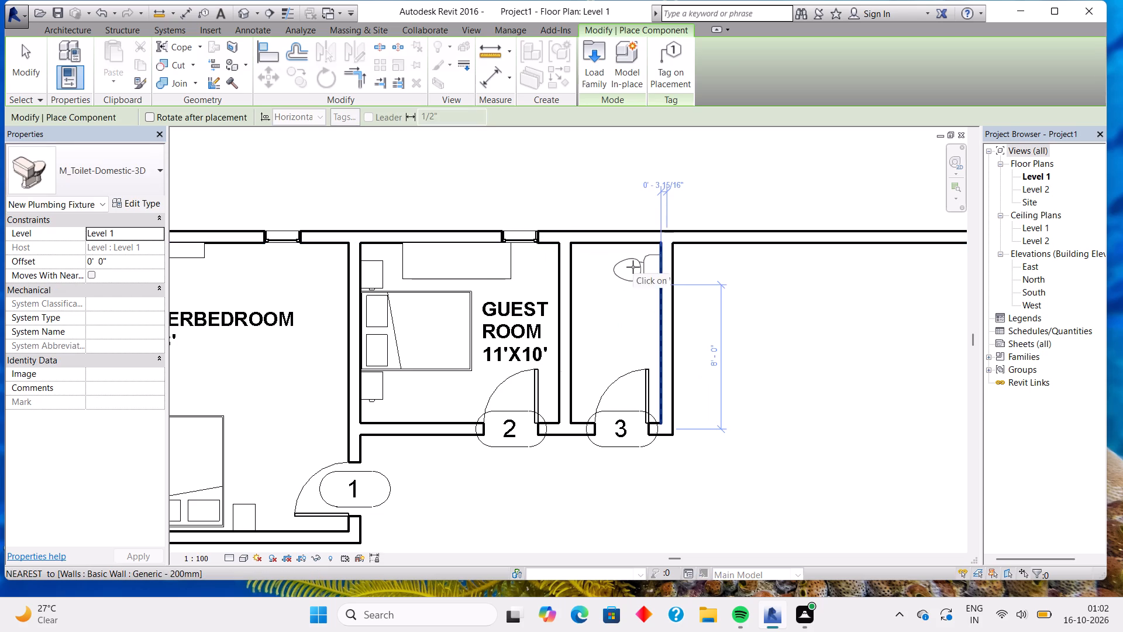
left_click(633, 267)
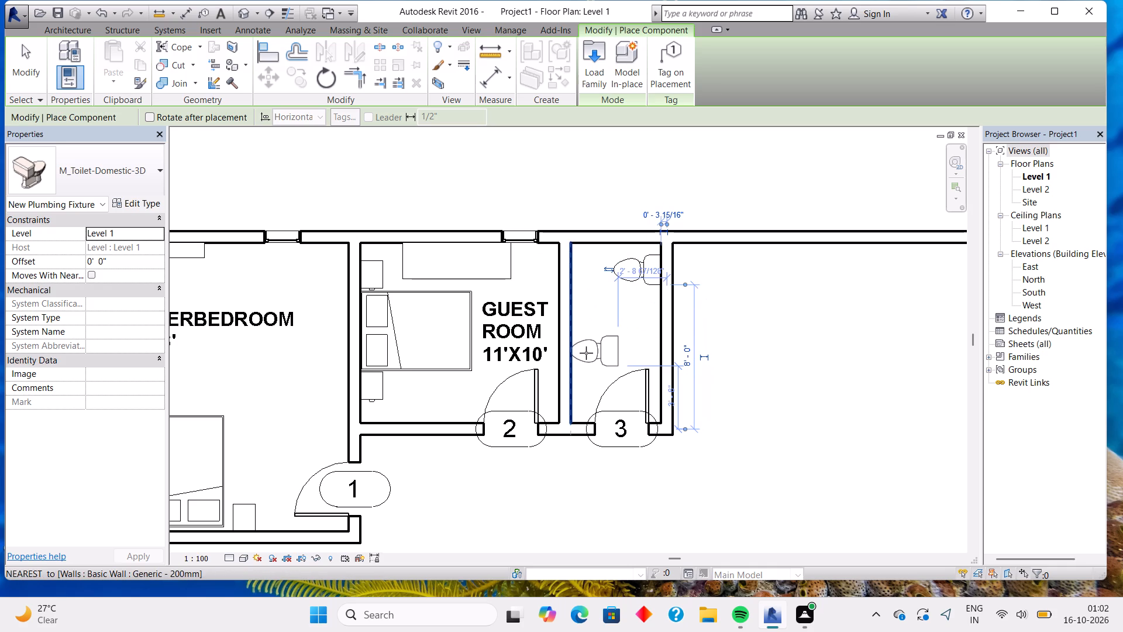
key("Escape")
key("Escape")
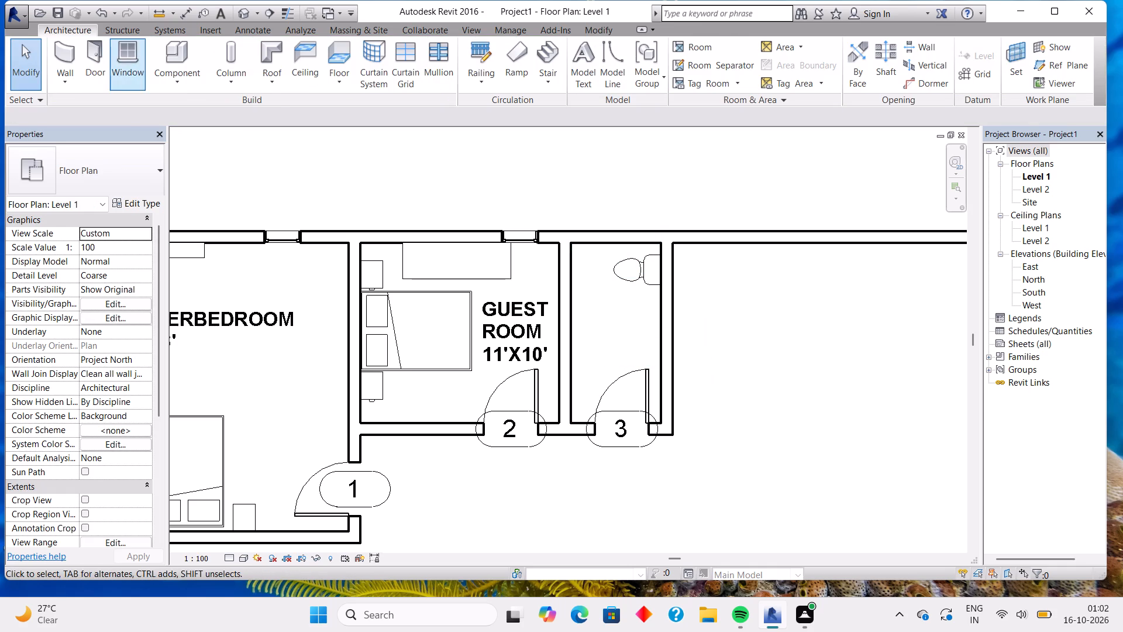
Place an M_Fixed 0406 x 0610mm window in the north wall, centred on the toilet room.
left_click(122, 53)
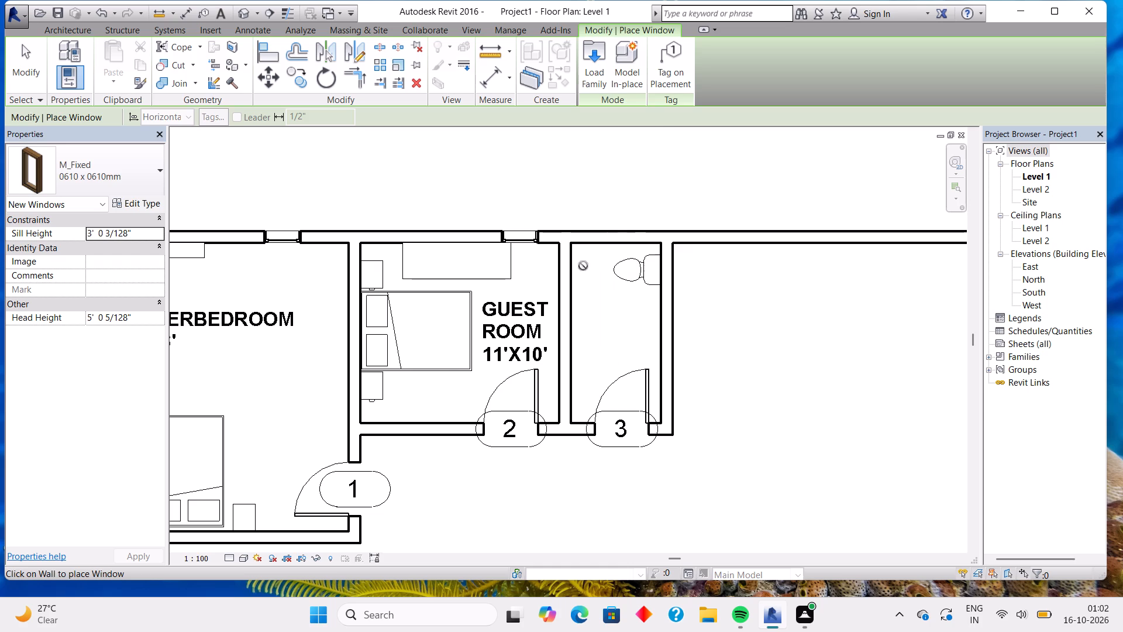
left_click(71, 163)
left_click(93, 250)
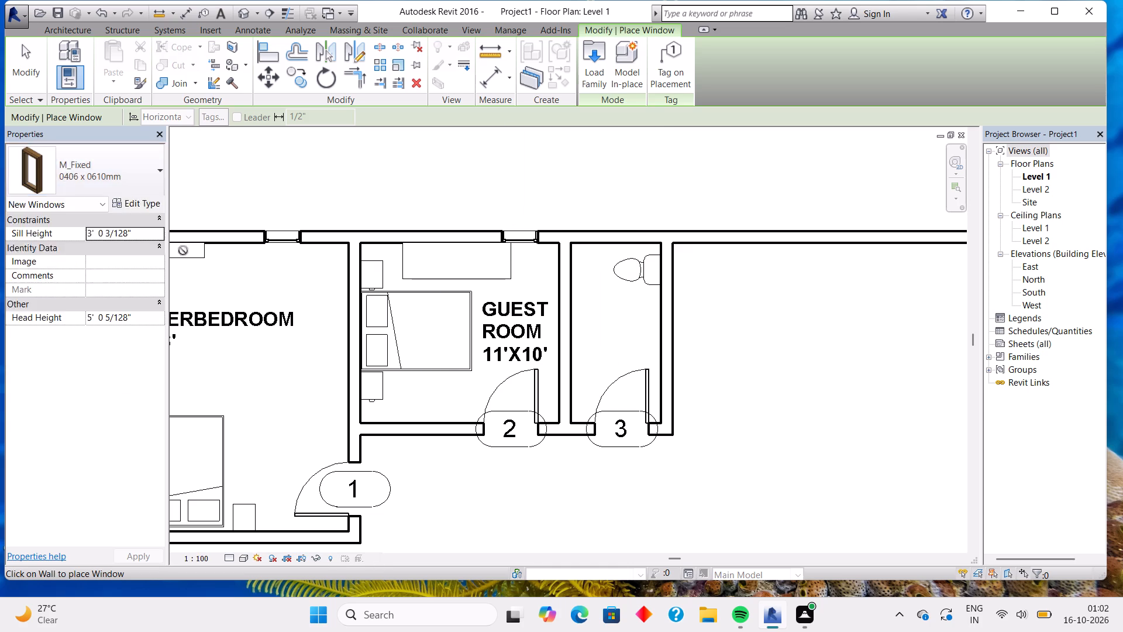
left_click(622, 236)
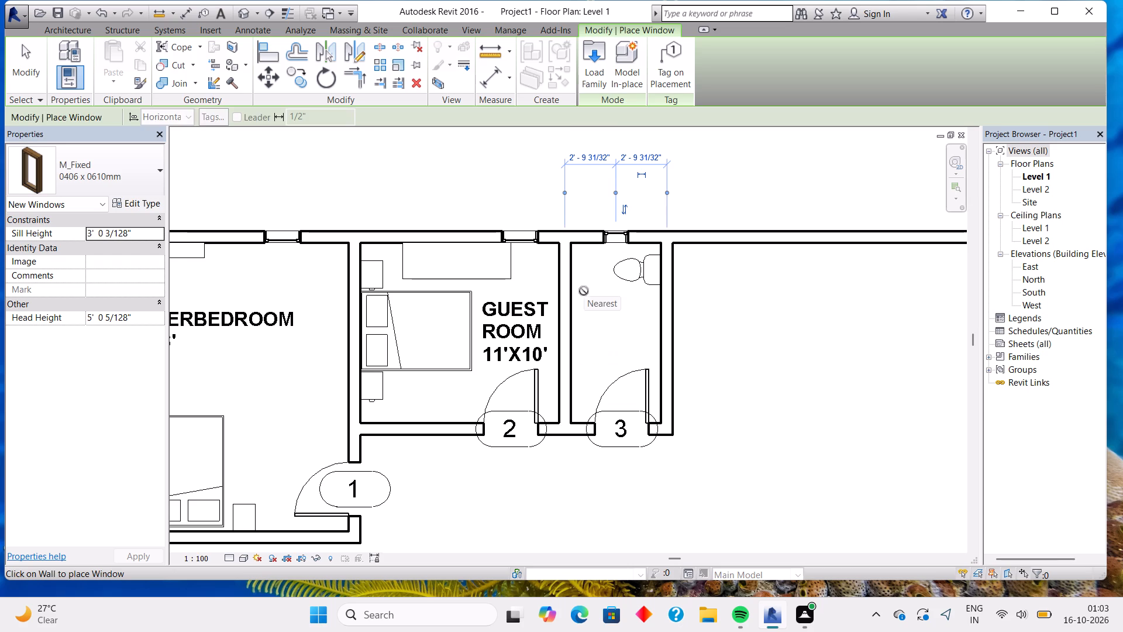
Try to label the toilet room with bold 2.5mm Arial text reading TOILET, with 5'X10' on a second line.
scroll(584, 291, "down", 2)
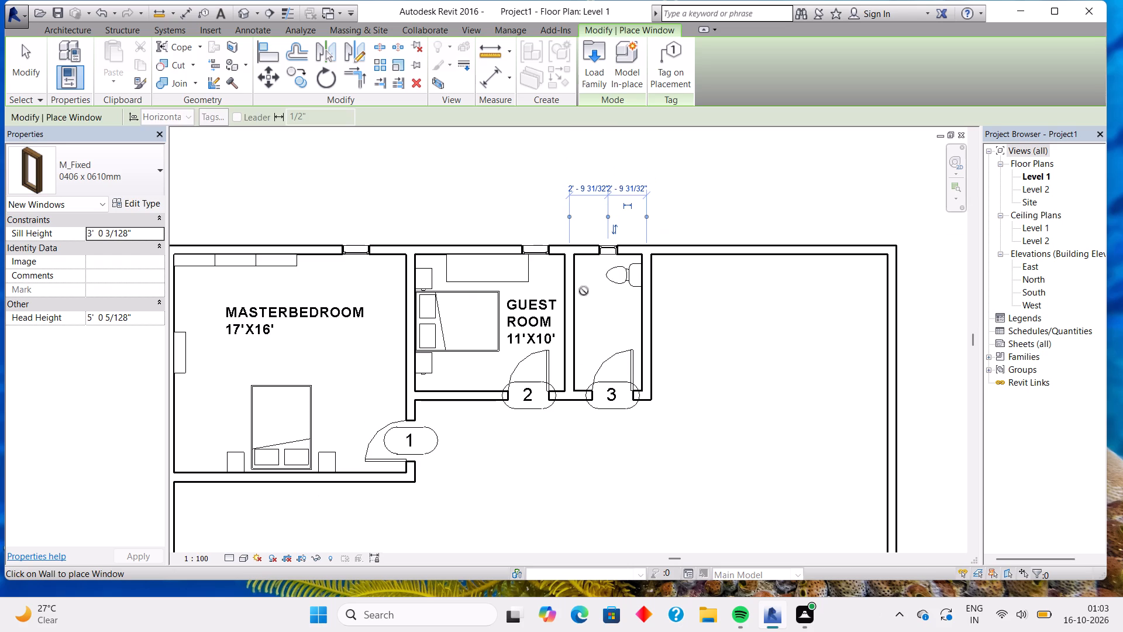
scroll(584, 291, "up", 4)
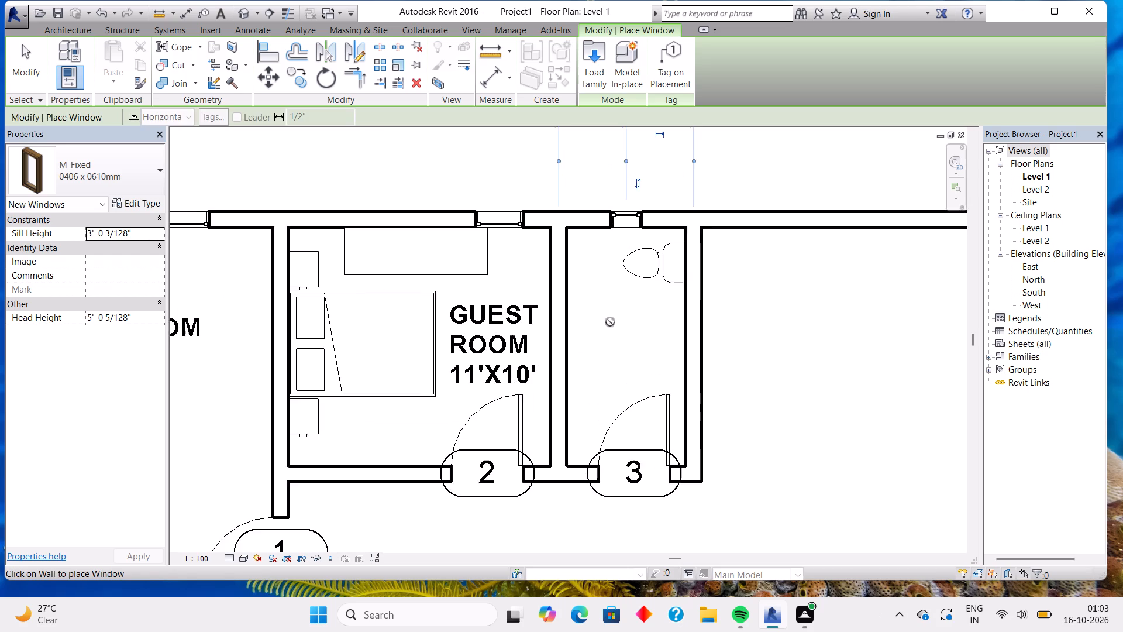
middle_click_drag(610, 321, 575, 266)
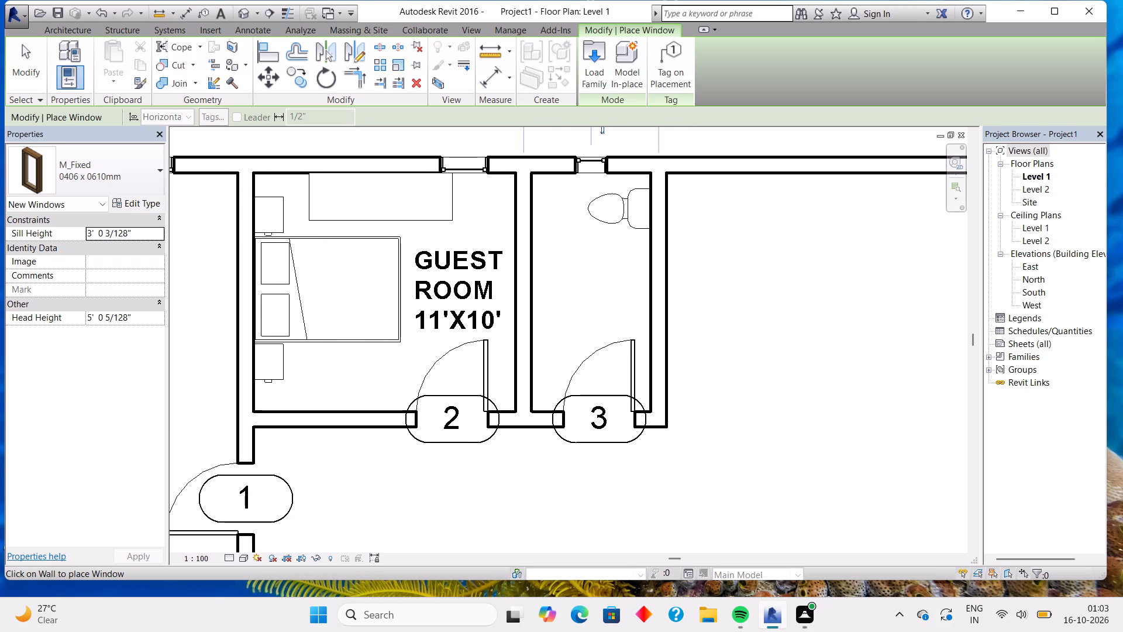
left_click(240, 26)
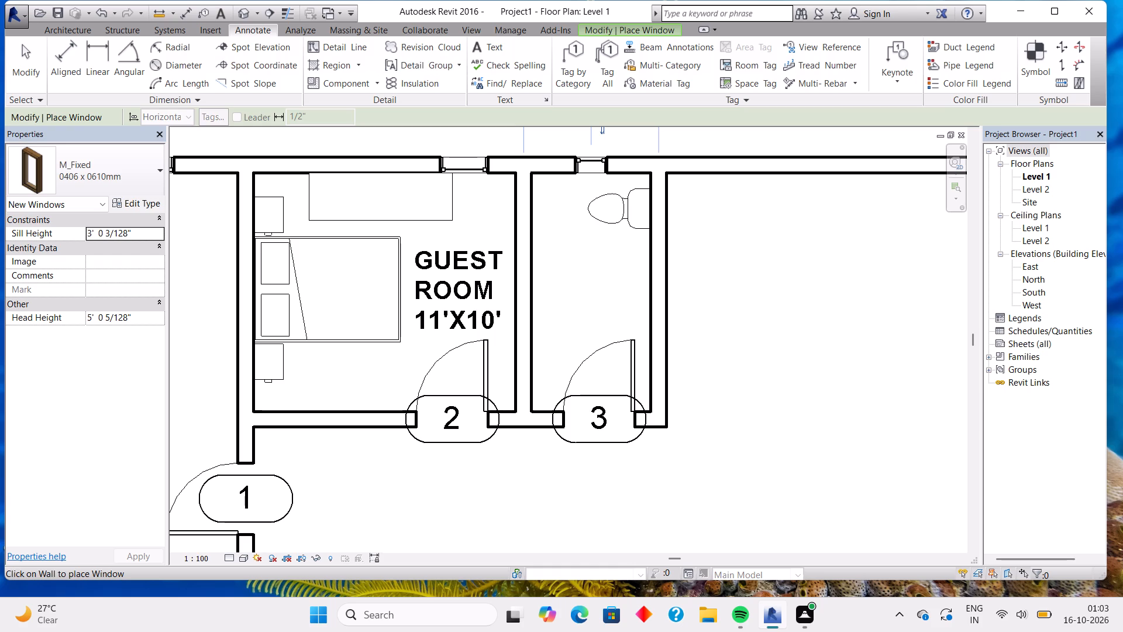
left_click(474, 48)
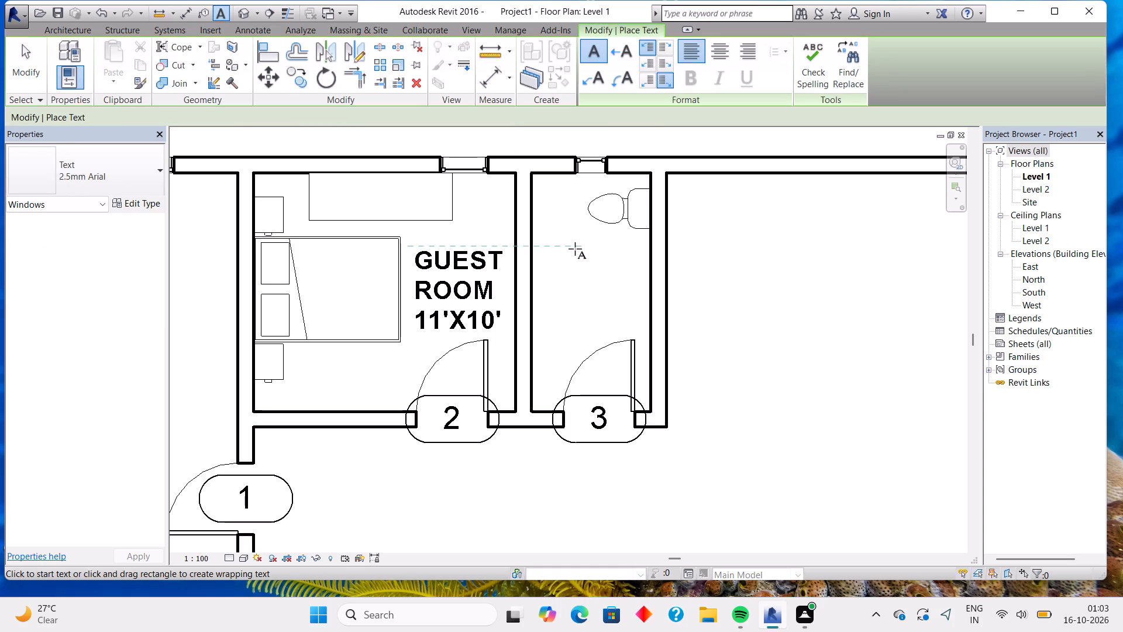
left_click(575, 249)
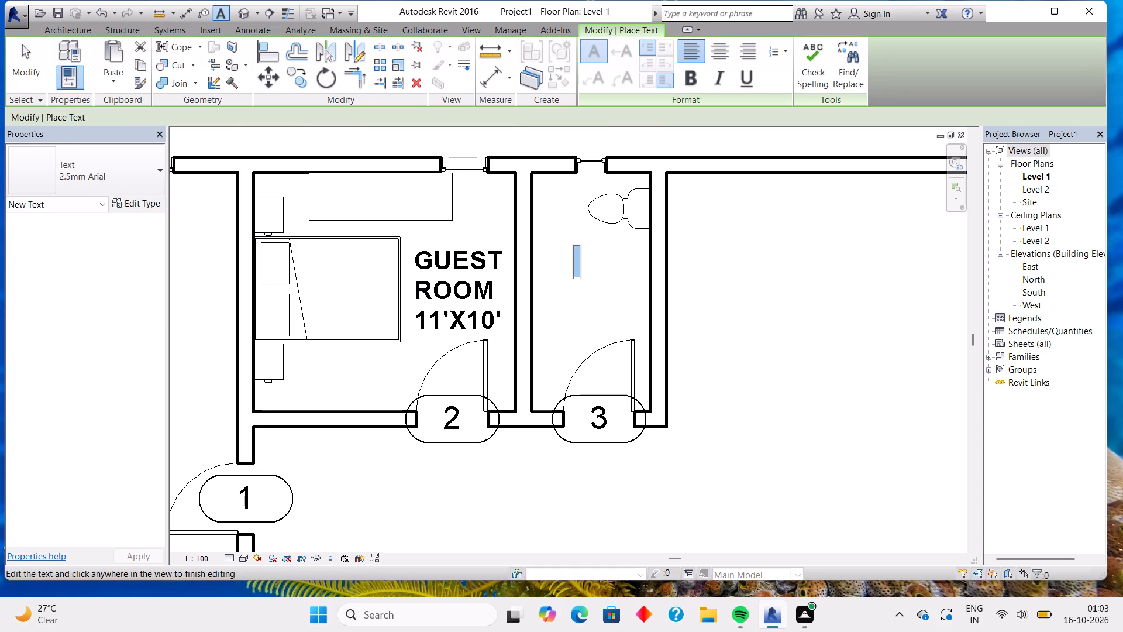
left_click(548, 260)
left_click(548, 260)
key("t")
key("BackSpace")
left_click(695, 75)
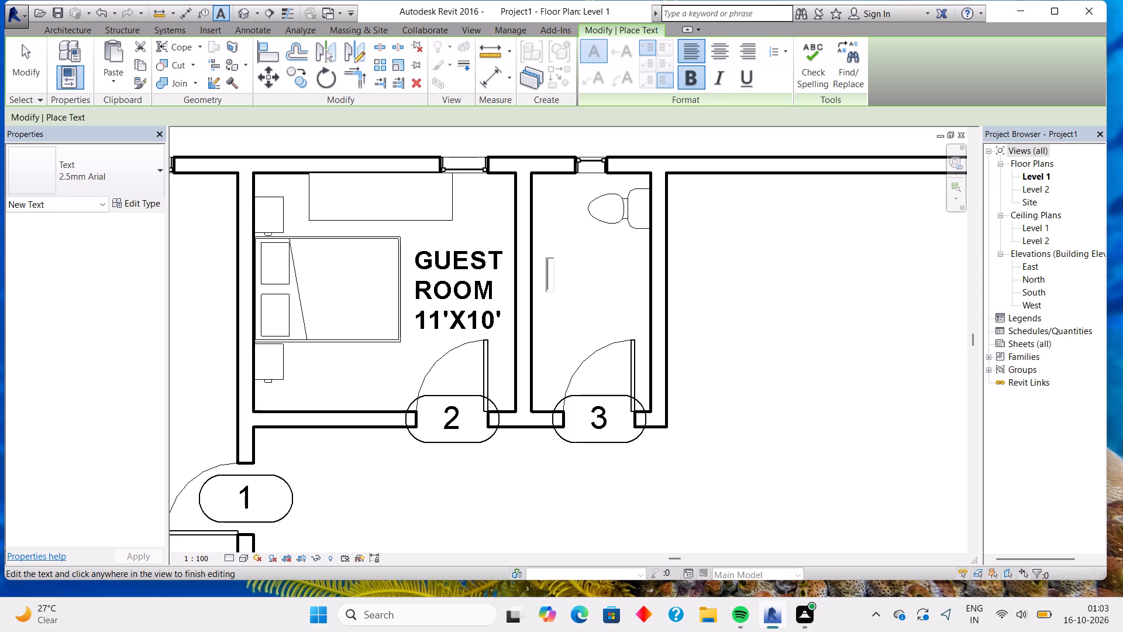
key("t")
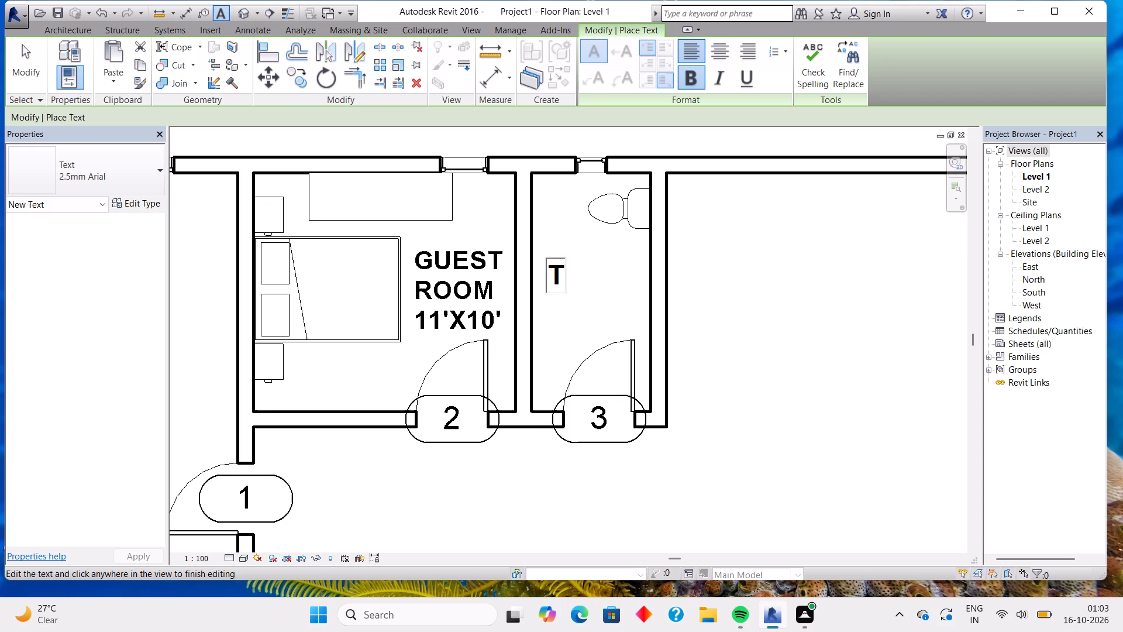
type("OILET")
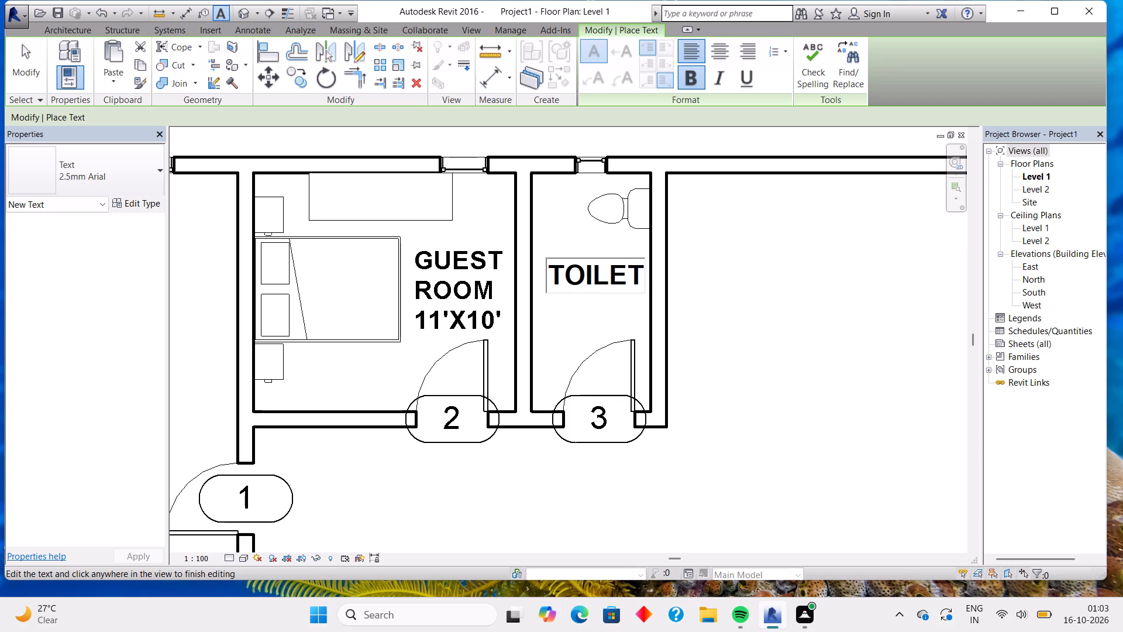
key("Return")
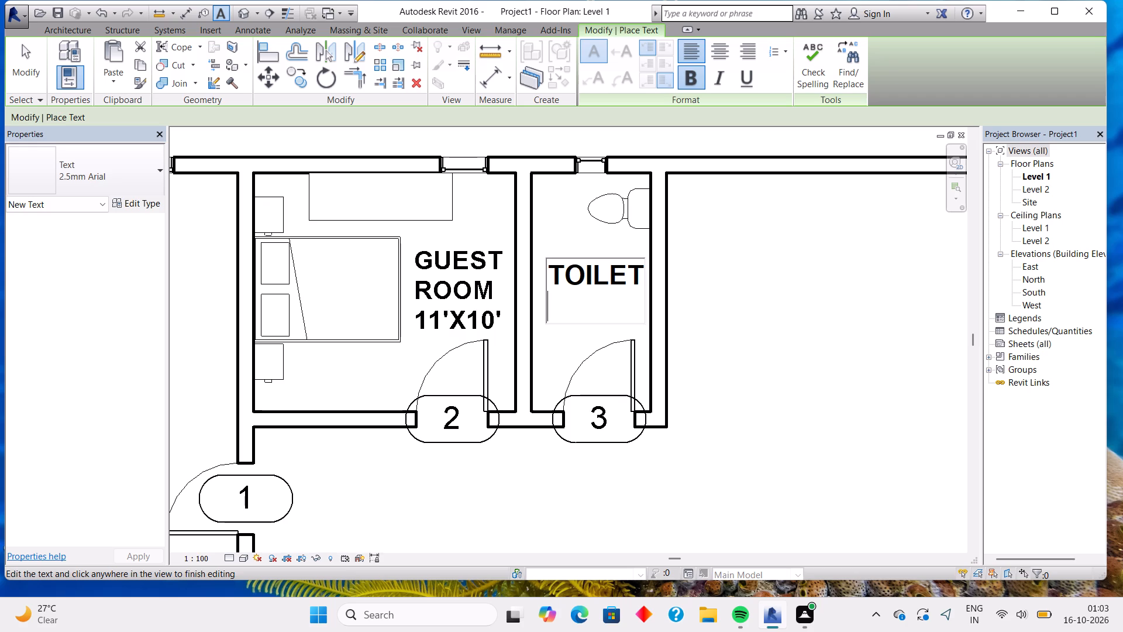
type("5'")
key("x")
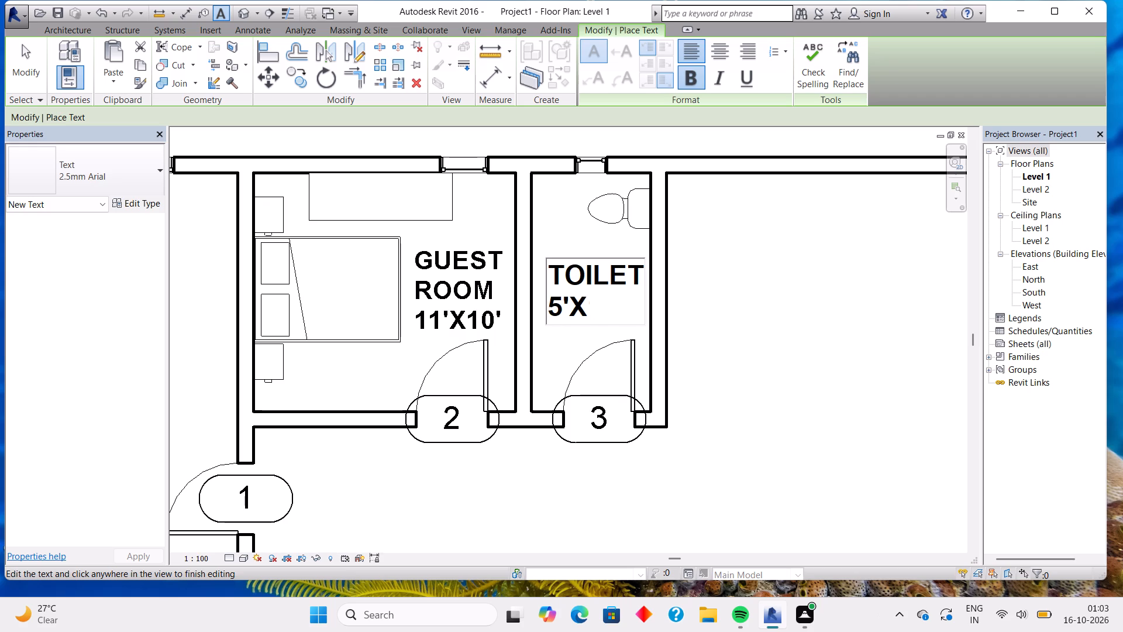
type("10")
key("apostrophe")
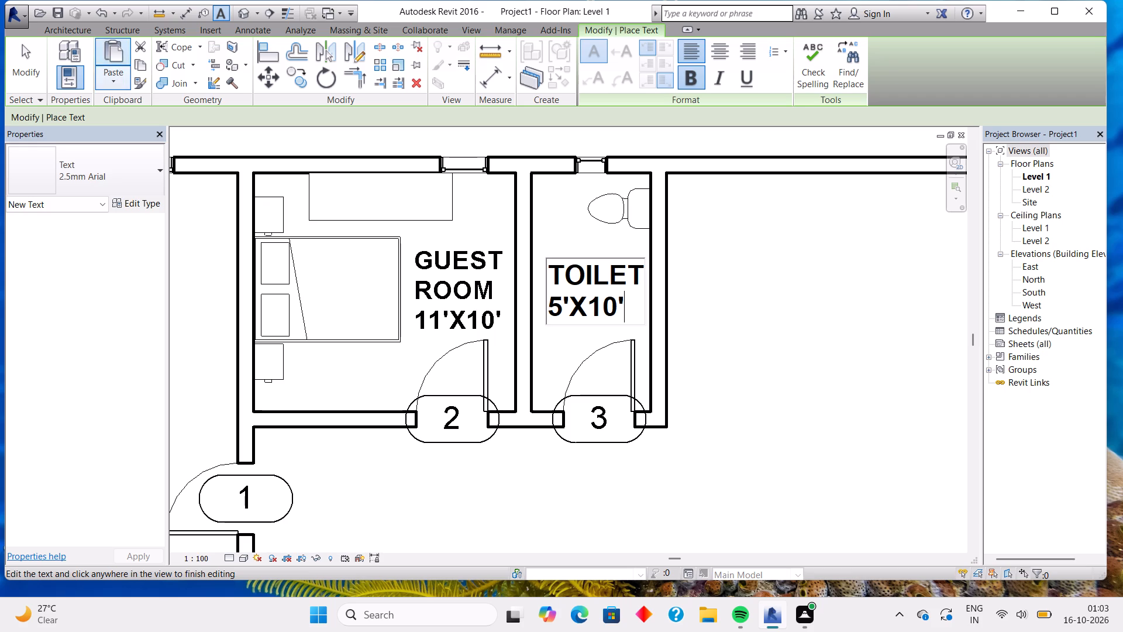
Draw Generic - 200mm walls from the toilet room's southeast corner east and up to the north wall, enclosing a slightly narrower room.
left_click(78, 30)
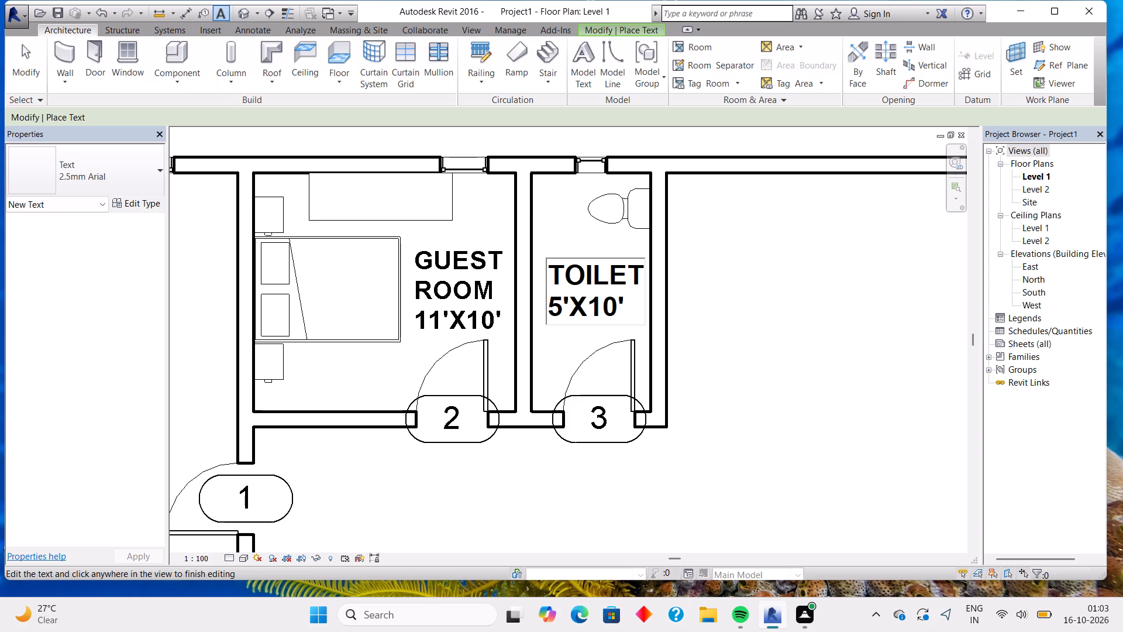
left_click(75, 53)
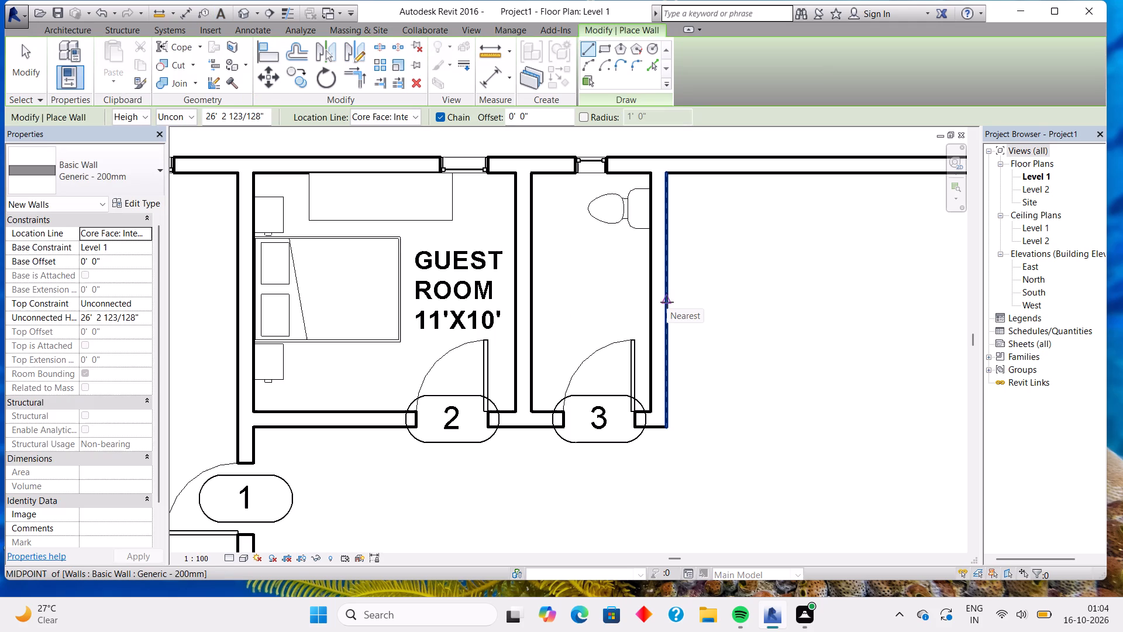
left_click(667, 302)
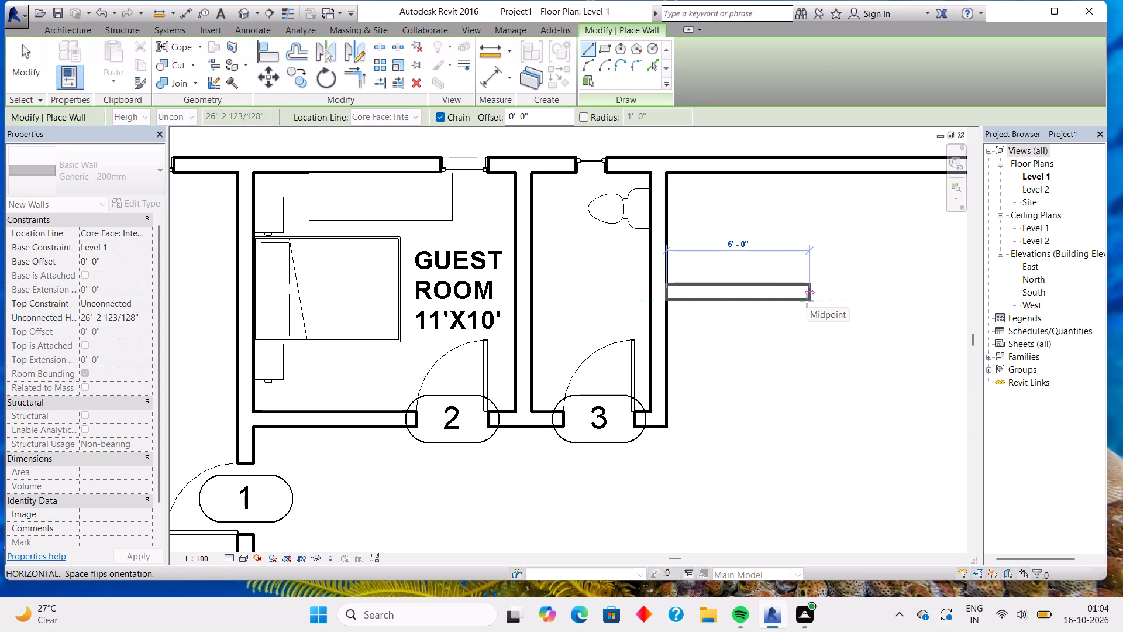
key("Escape")
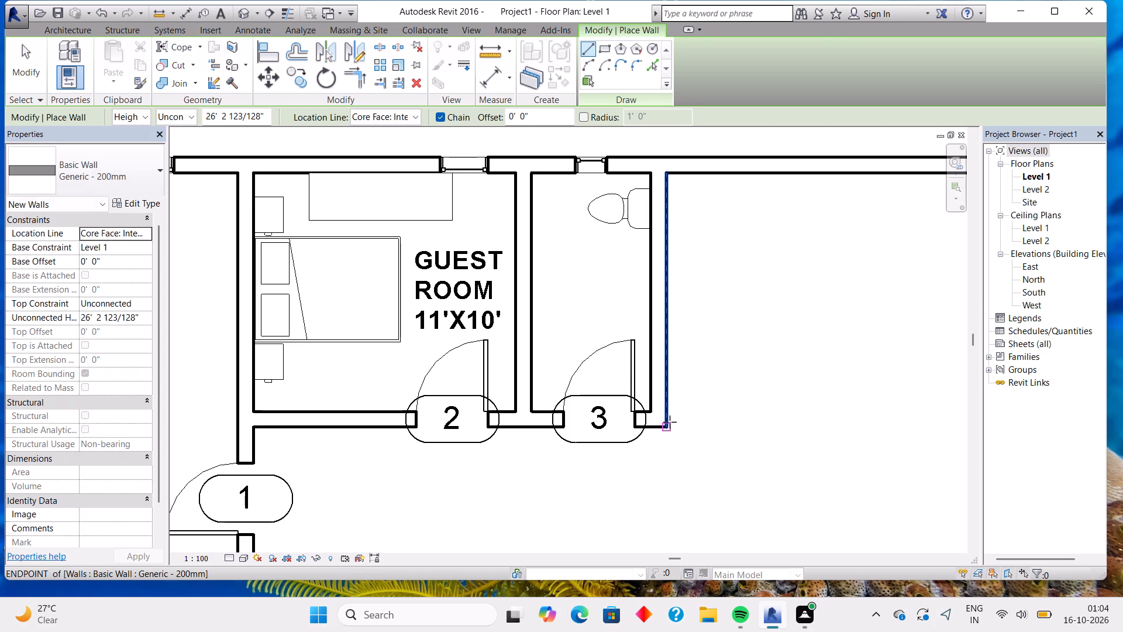
left_click(670, 422)
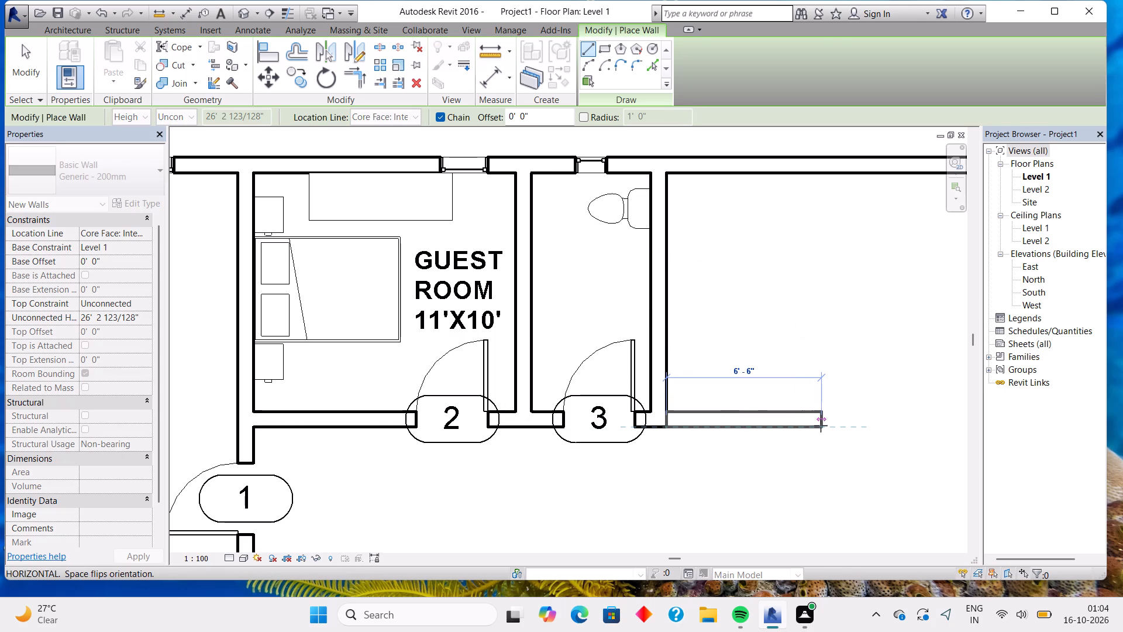
left_click(790, 429)
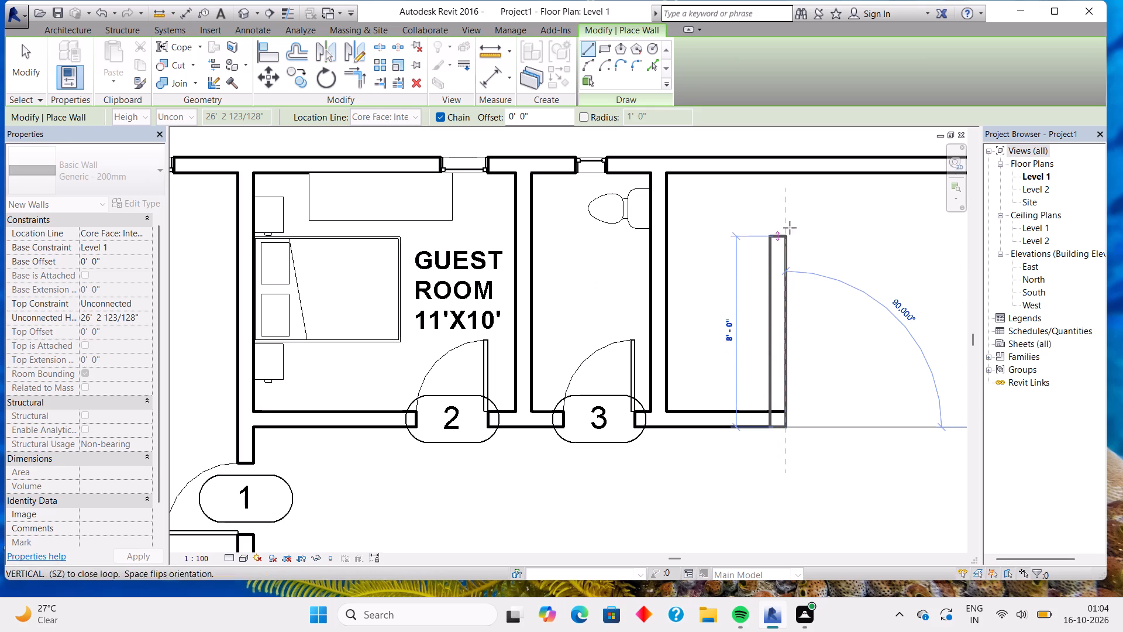
left_click(787, 178)
key("Escape")
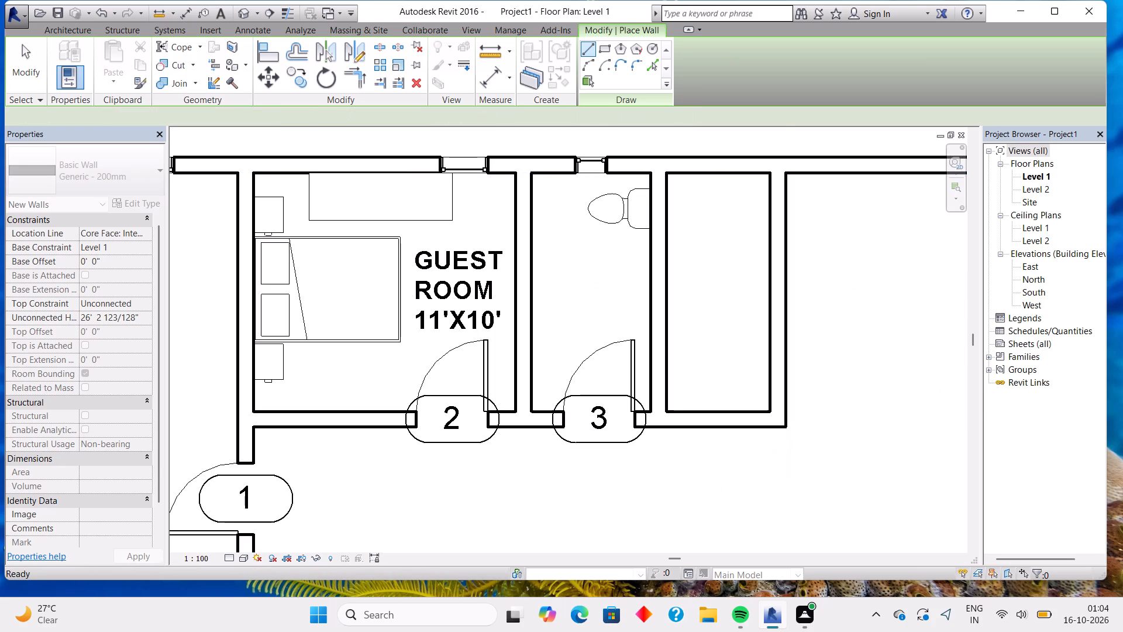
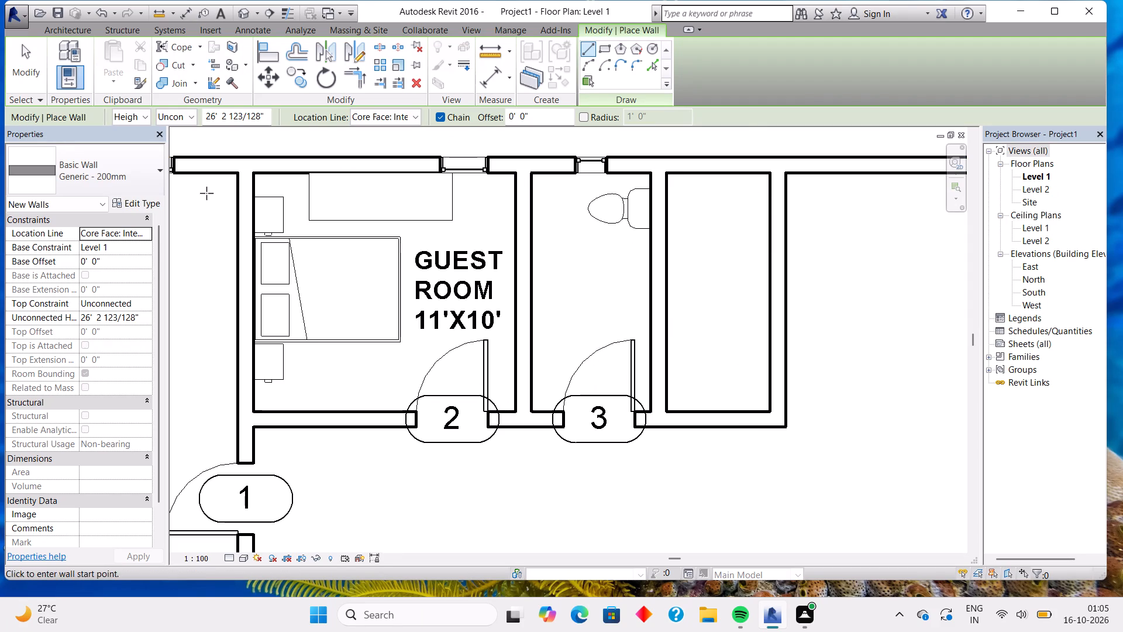
Measure the clear width and the north-south length of the narrow room east of the toilet room.
left_click(116, 183)
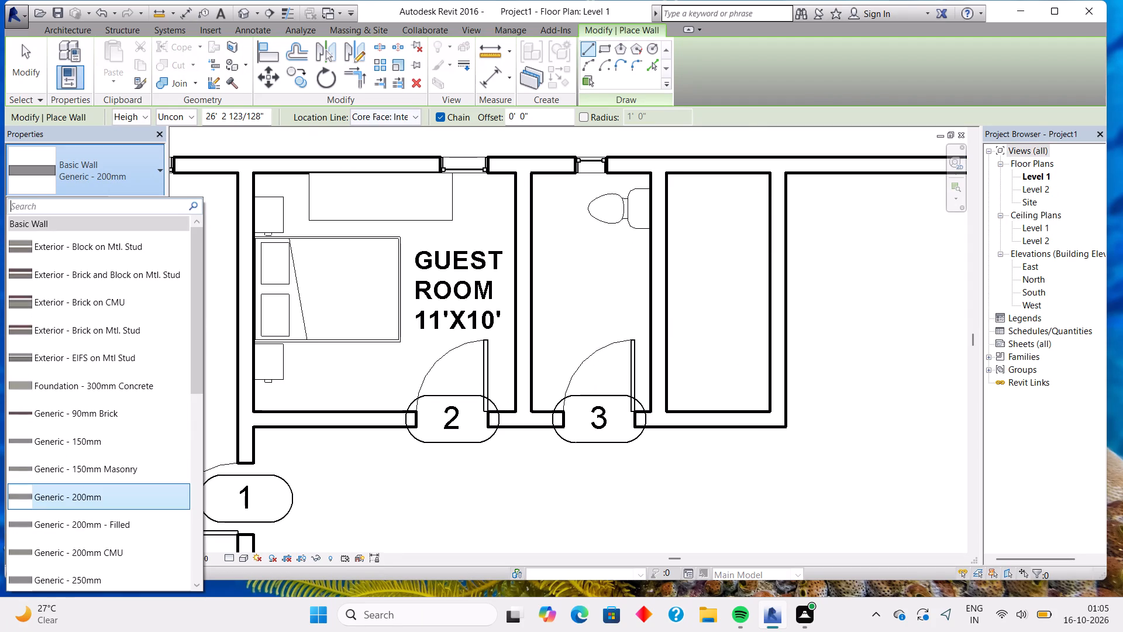
left_click(492, 83)
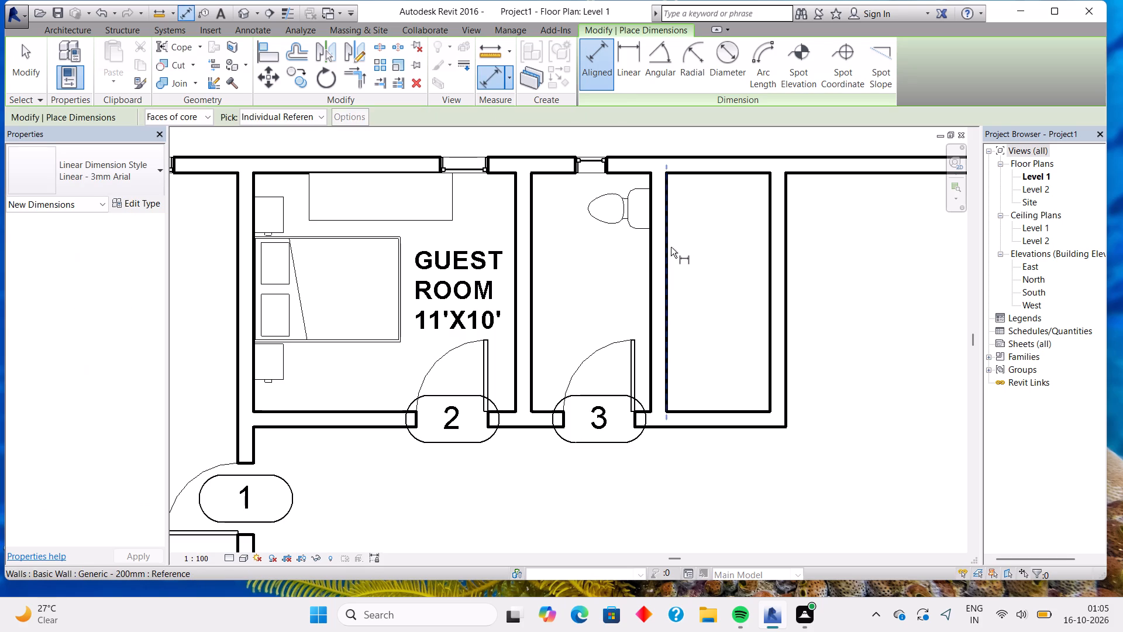
left_click(667, 249)
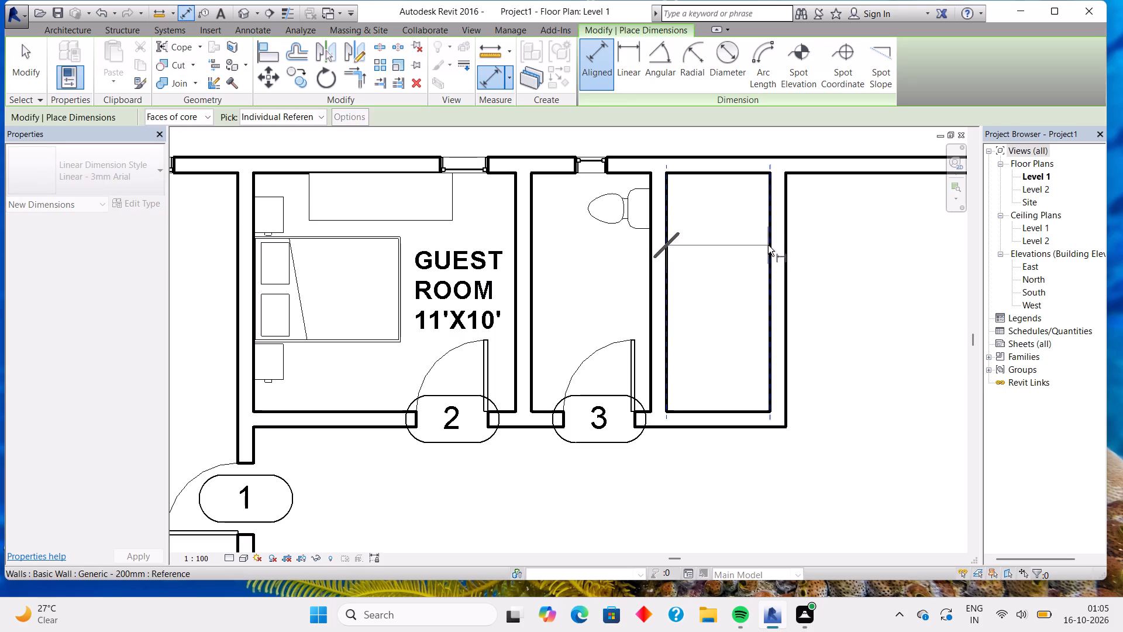
left_click(768, 245)
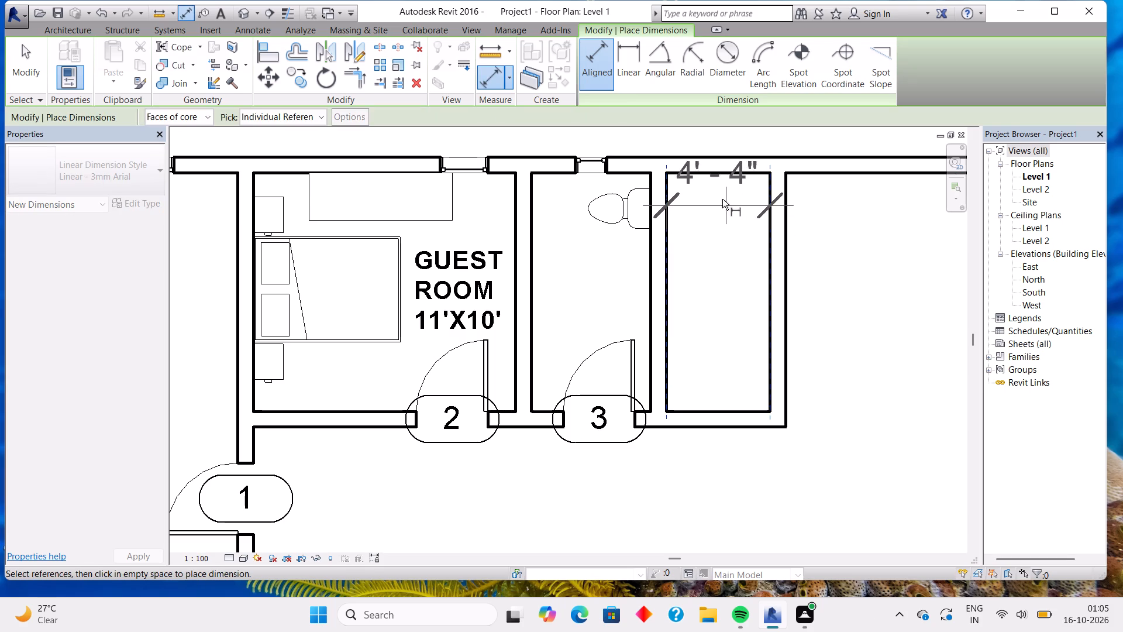
key("Escape")
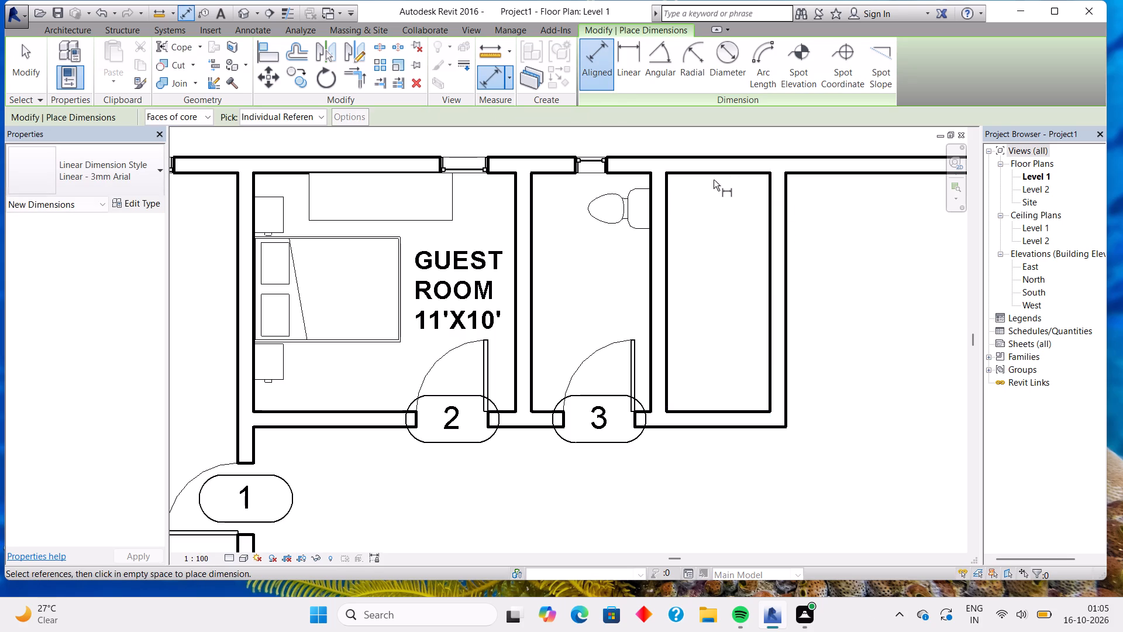
left_click(718, 177)
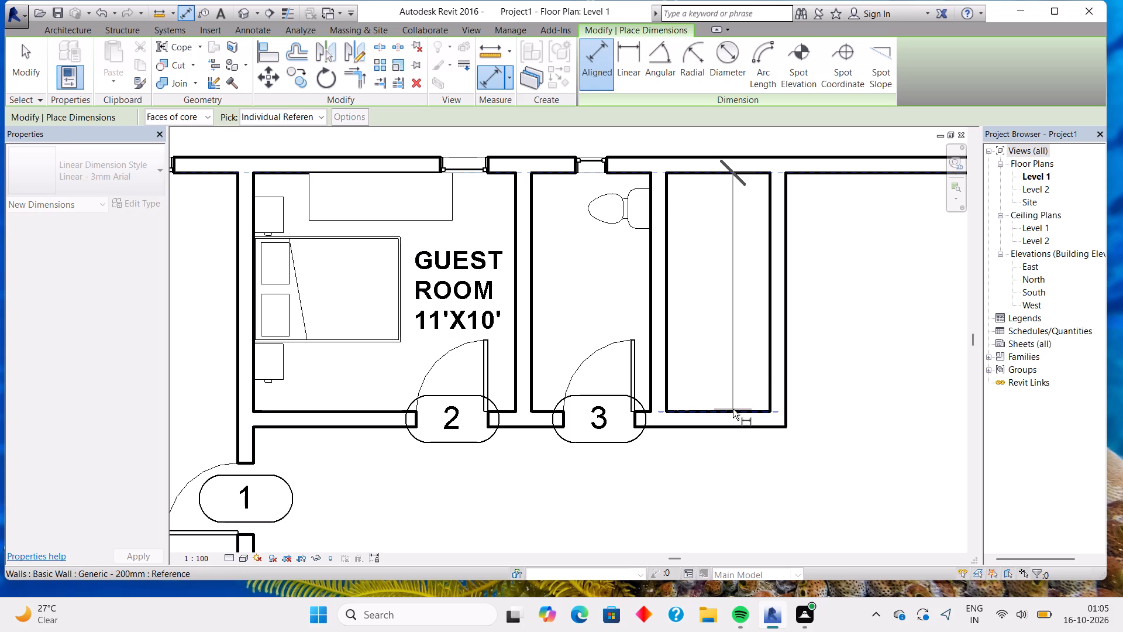
left_click(733, 411)
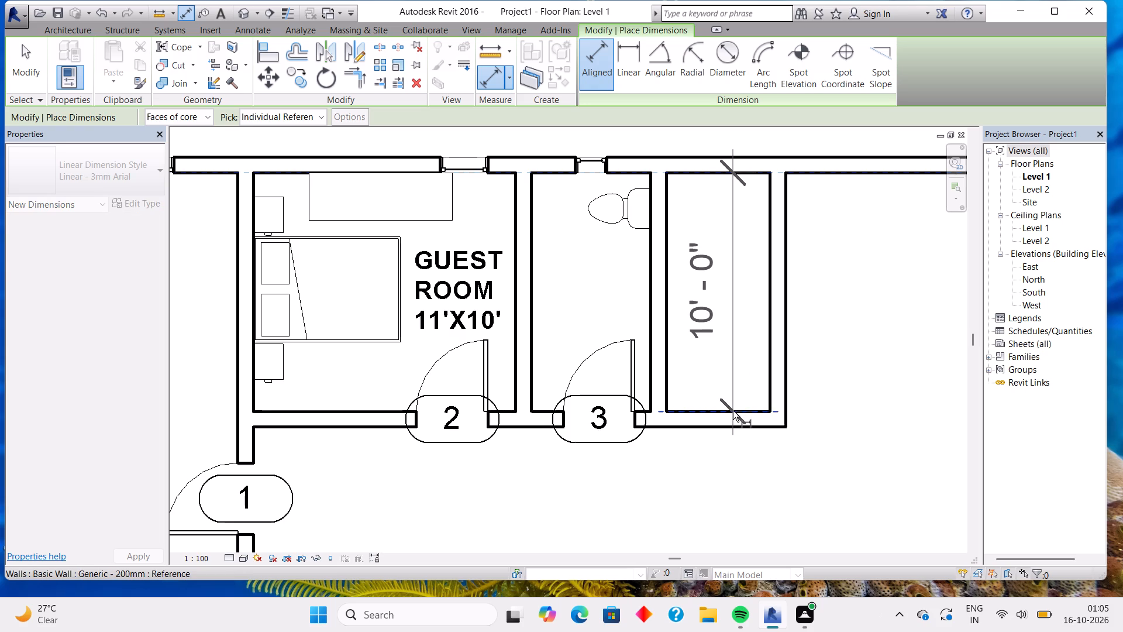
key("Escape")
key("Escape")
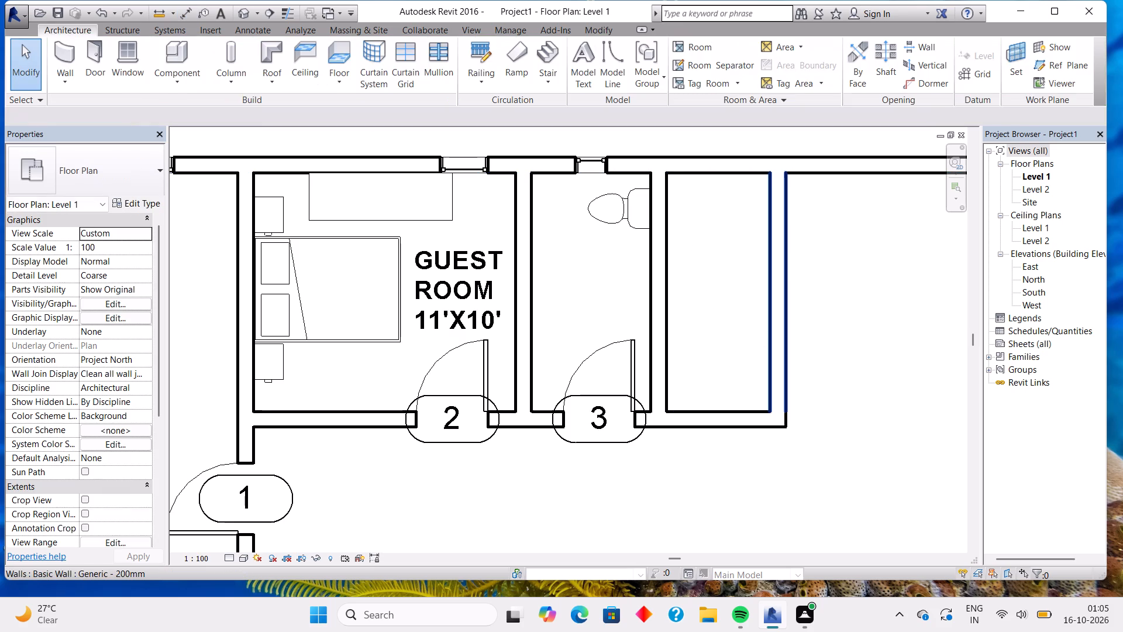
Nudge the narrow room's east wall eastward for a clear width of about 4'-8", and check it with an aligned dimension.
left_click(765, 312)
key("Right")
key("Right")
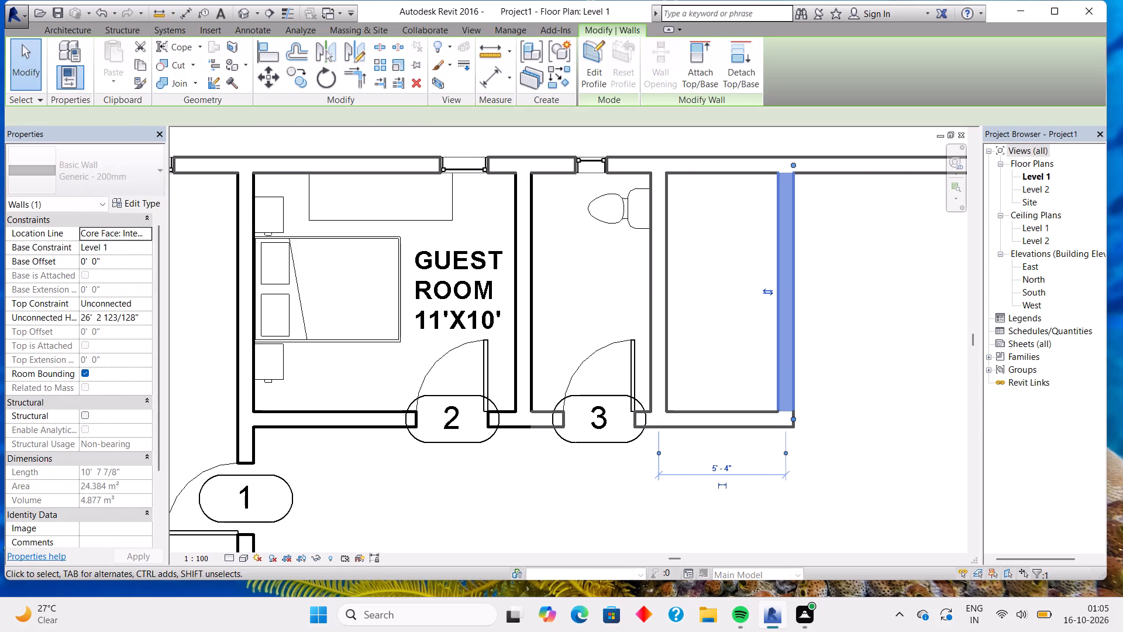
key("Escape")
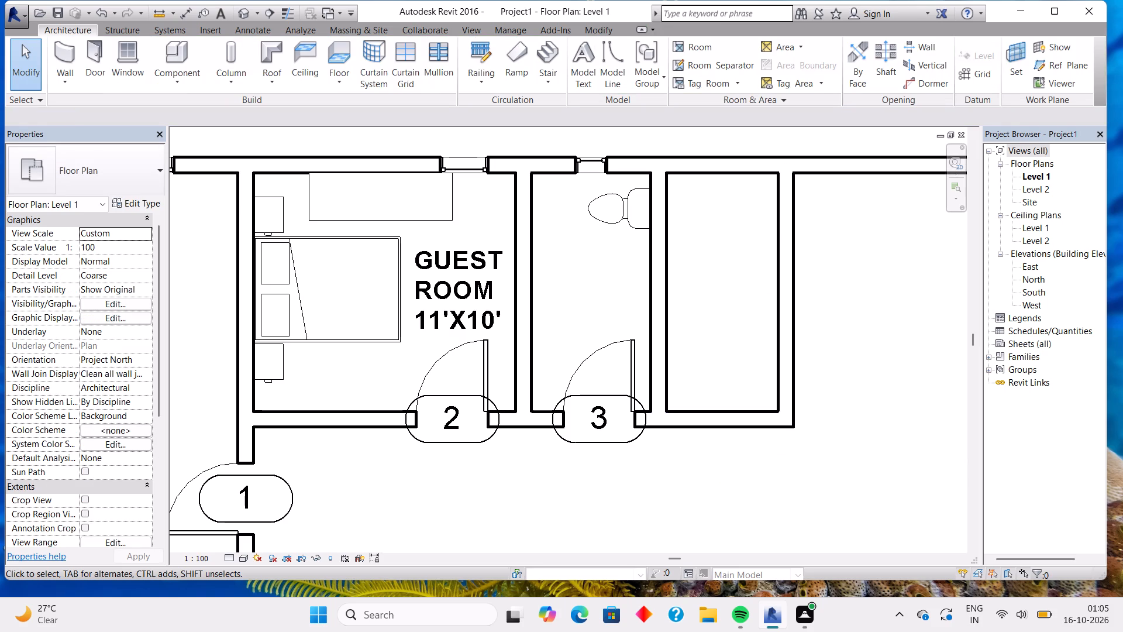
left_click(70, 60)
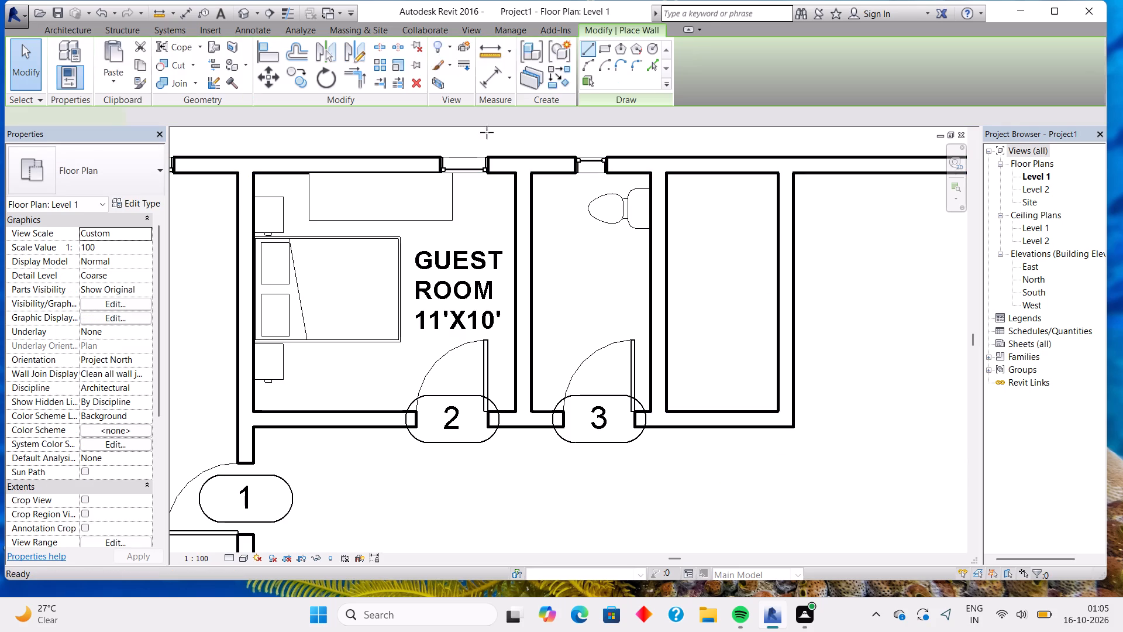
left_click(494, 77)
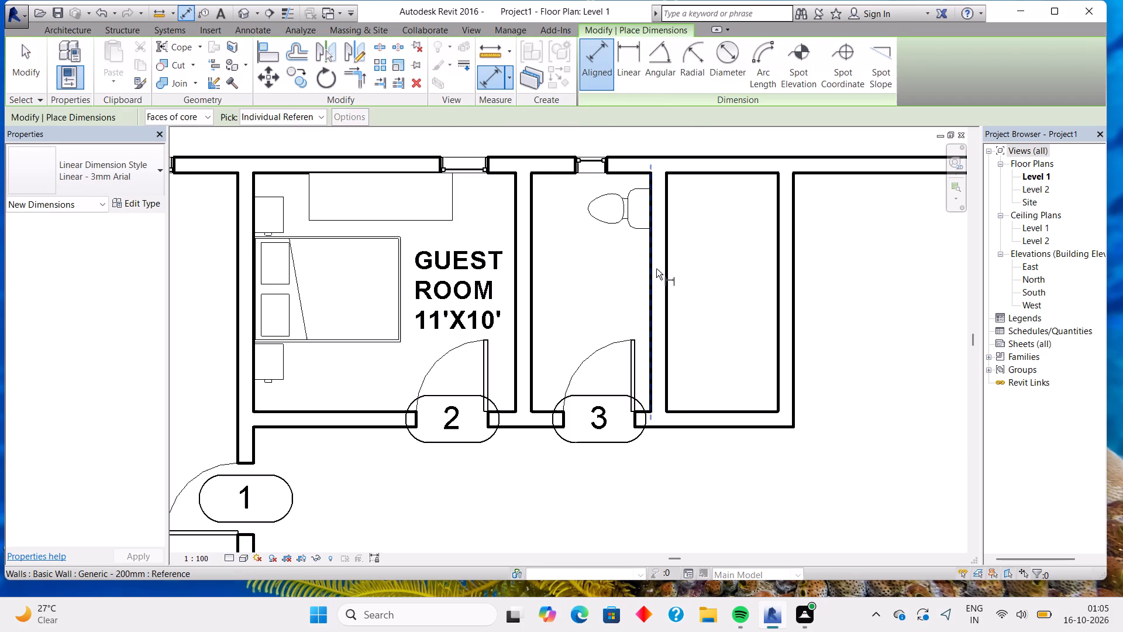
scroll(681, 296, "up", 6)
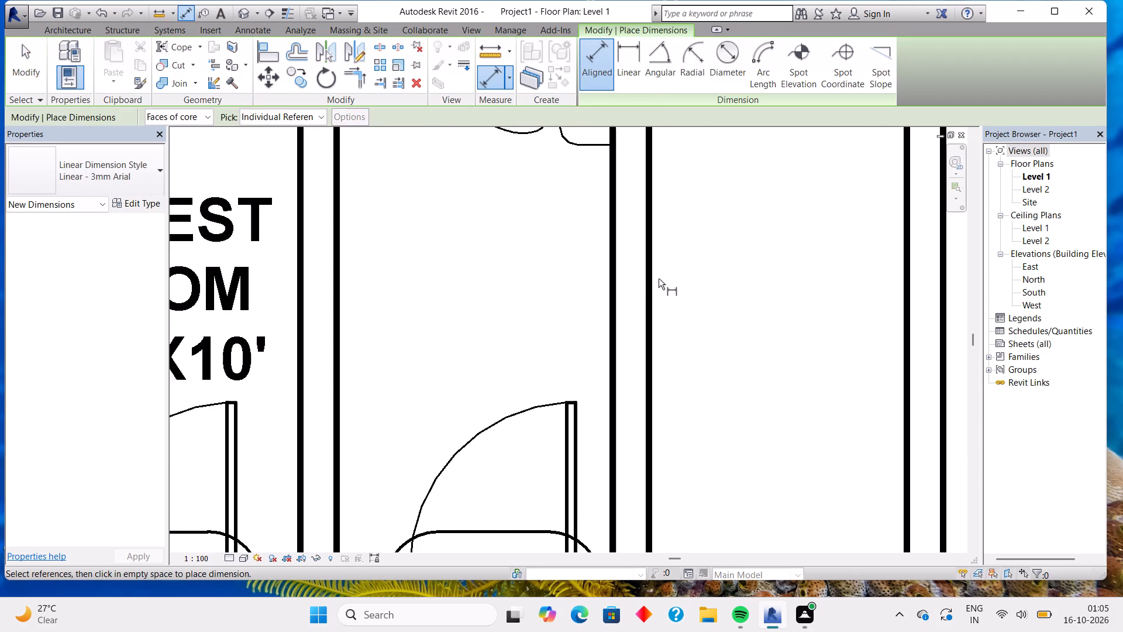
left_click(649, 273)
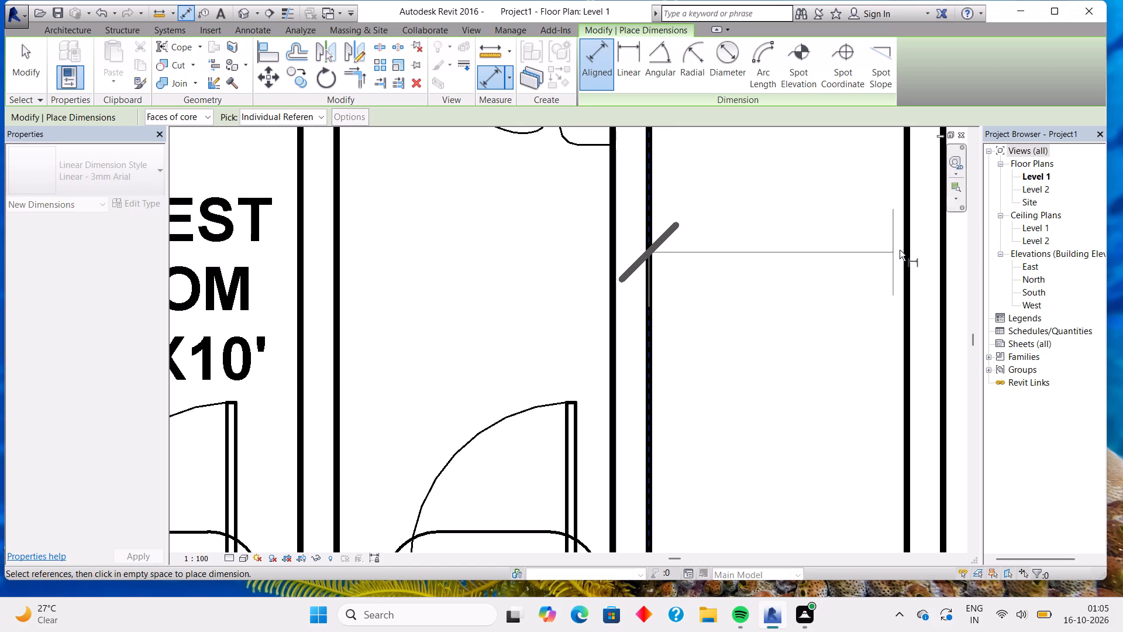
left_click(907, 244)
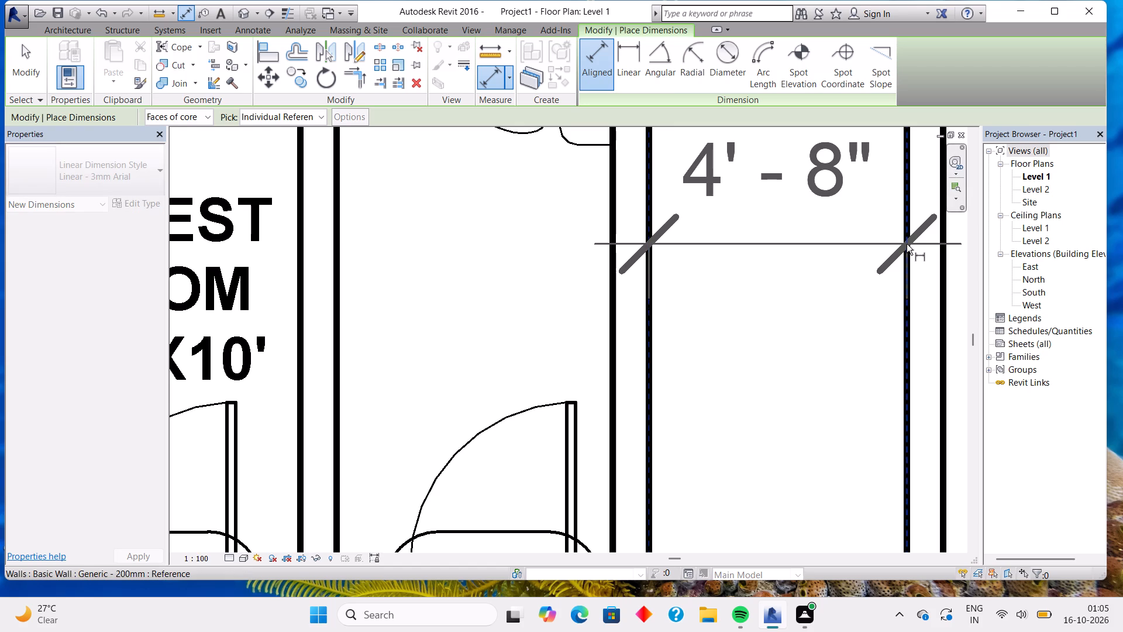
key("Escape")
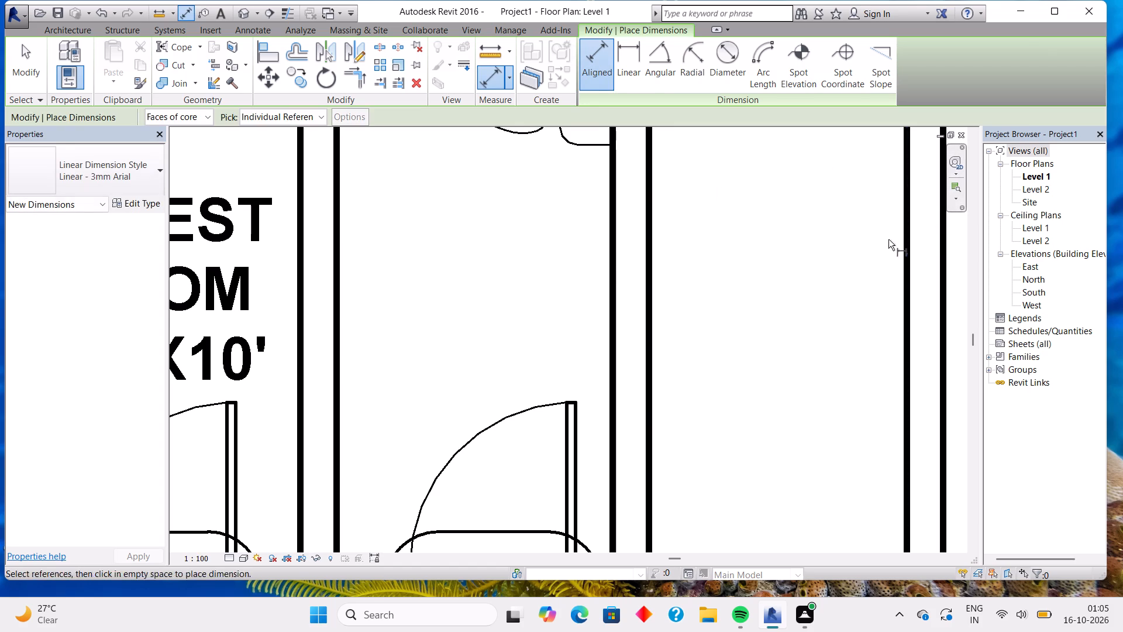
key("Escape")
Nudge the same east wall slightly further east for a clear width of about 4'-9", and check the width again.
scroll(844, 250, "down", 2)
middle_click_drag(819, 232, 765, 280)
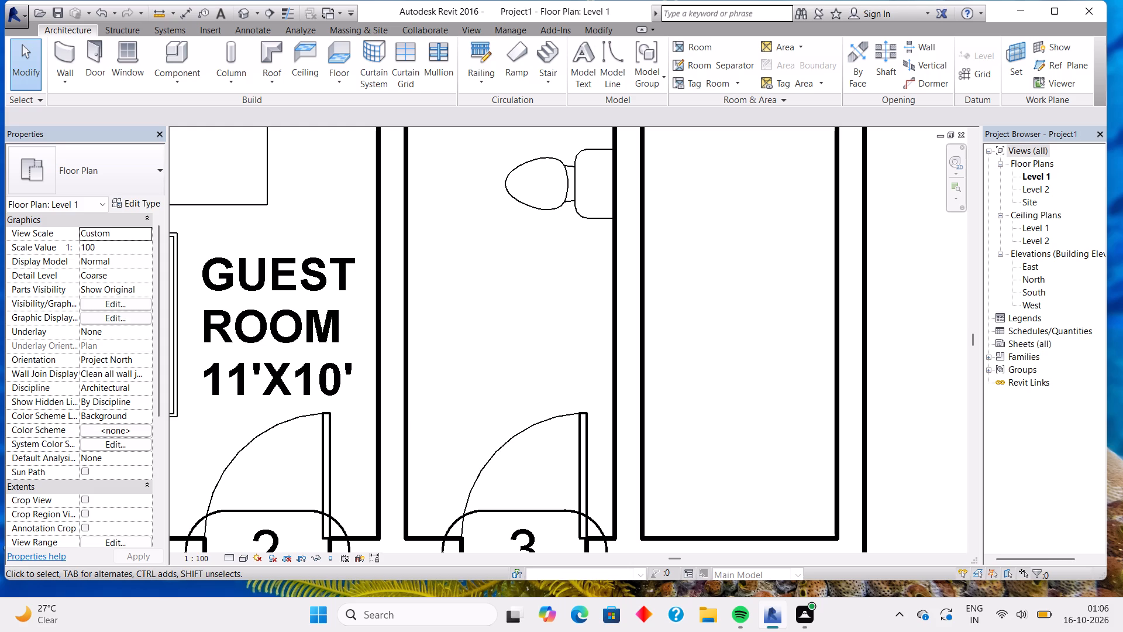
scroll(774, 276, "down", 3)
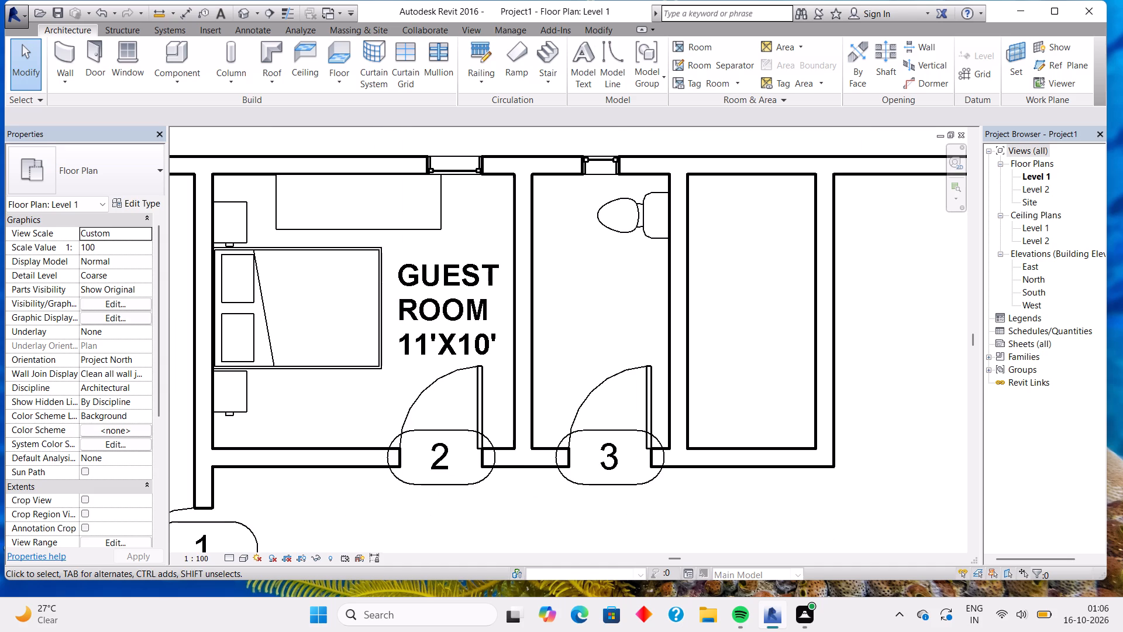
middle_click_drag(765, 280, 735, 295)
left_click(786, 277)
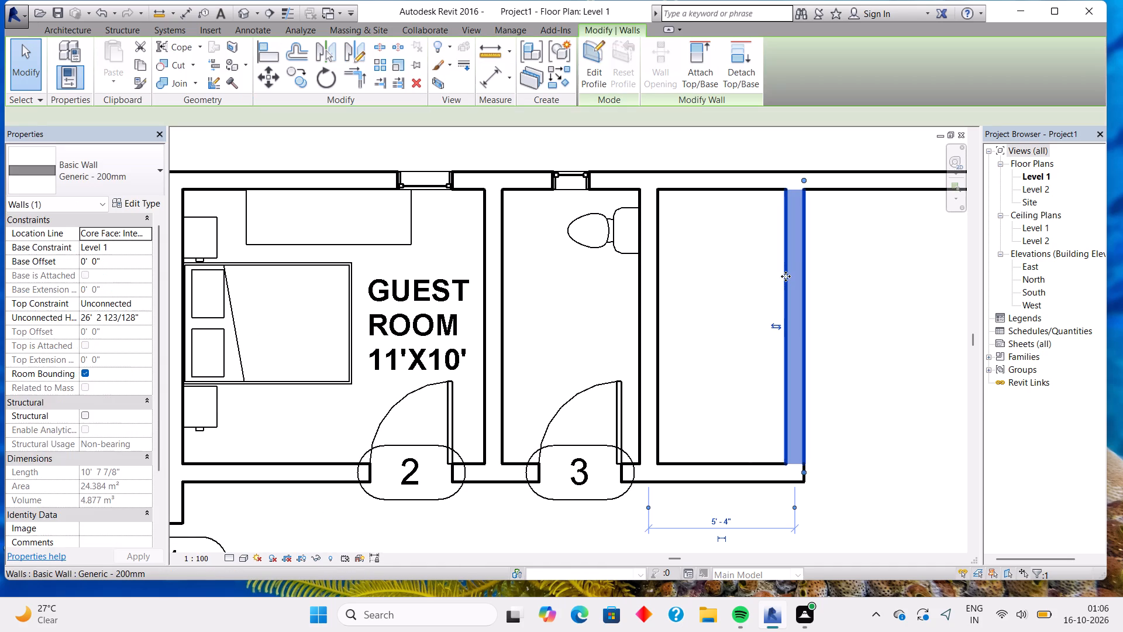
key("Right")
key("Escape")
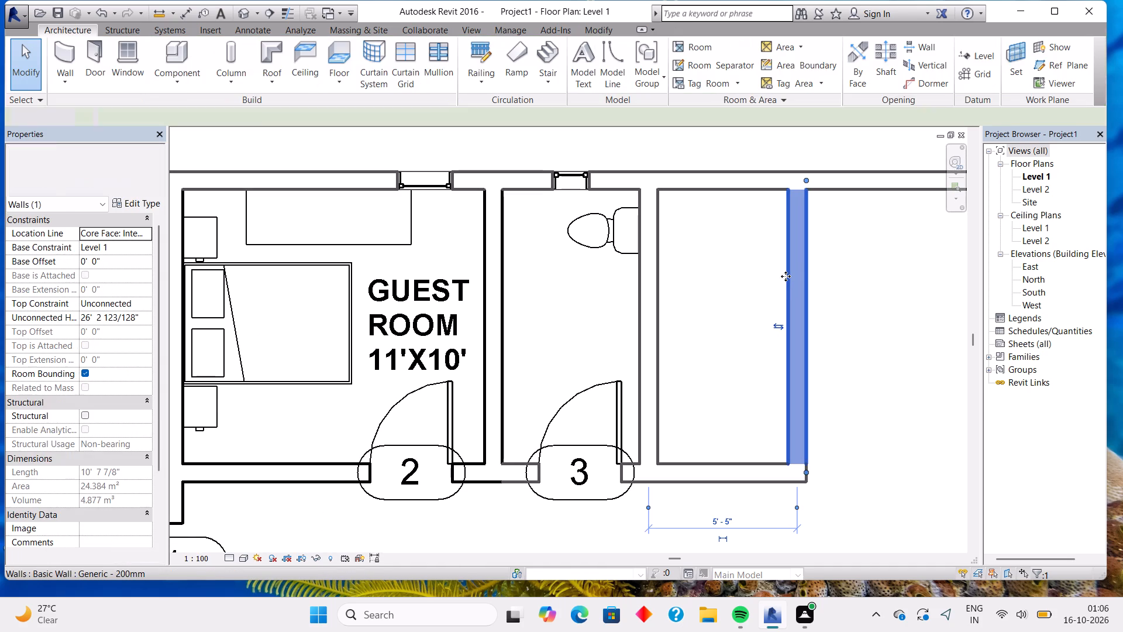
left_click(62, 57)
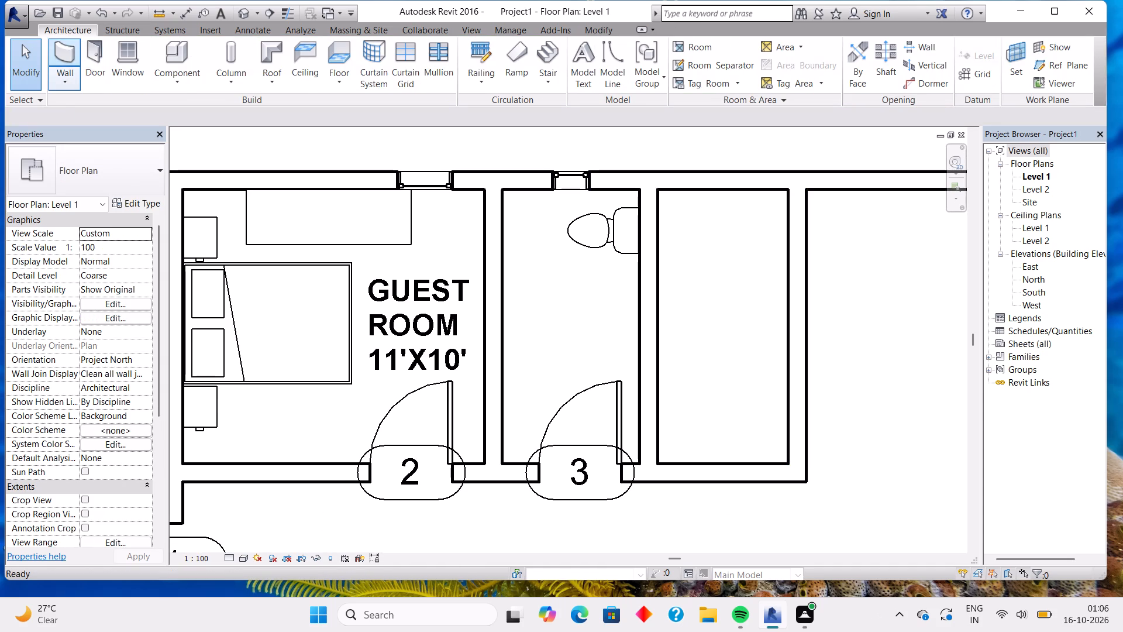
left_click(482, 77)
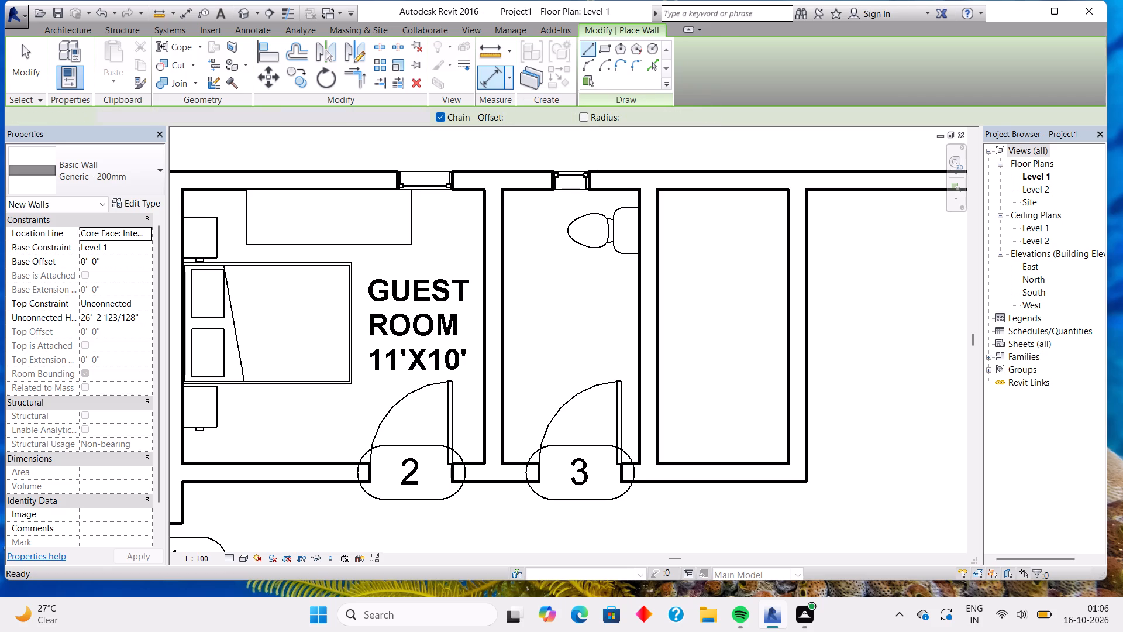
left_click(660, 293)
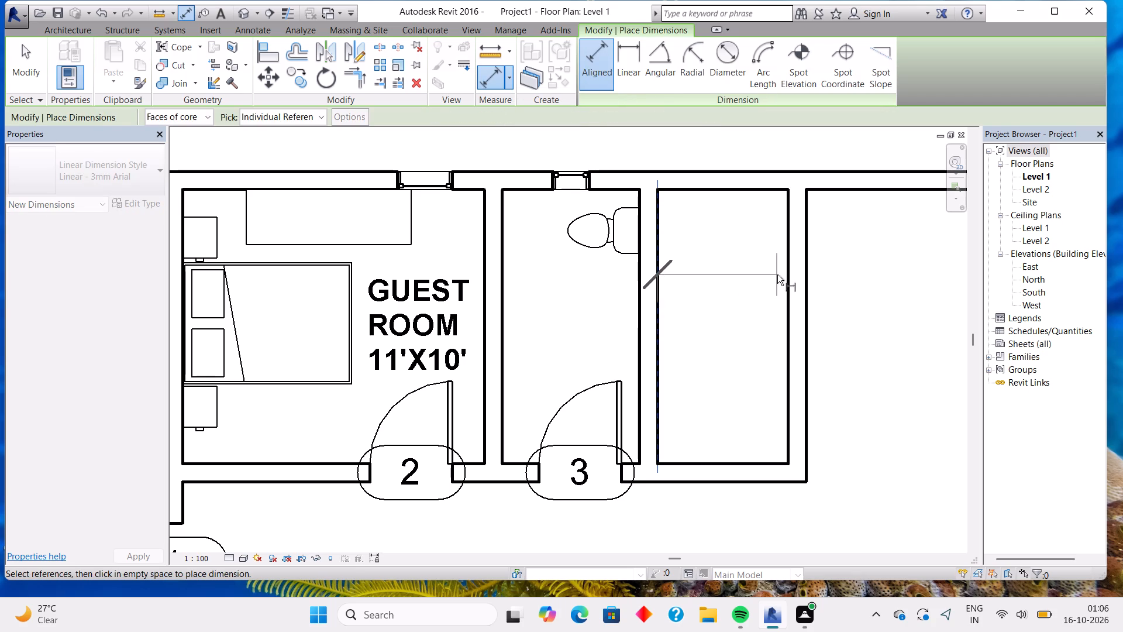
scroll(787, 262, "up", 3)
left_click(787, 262)
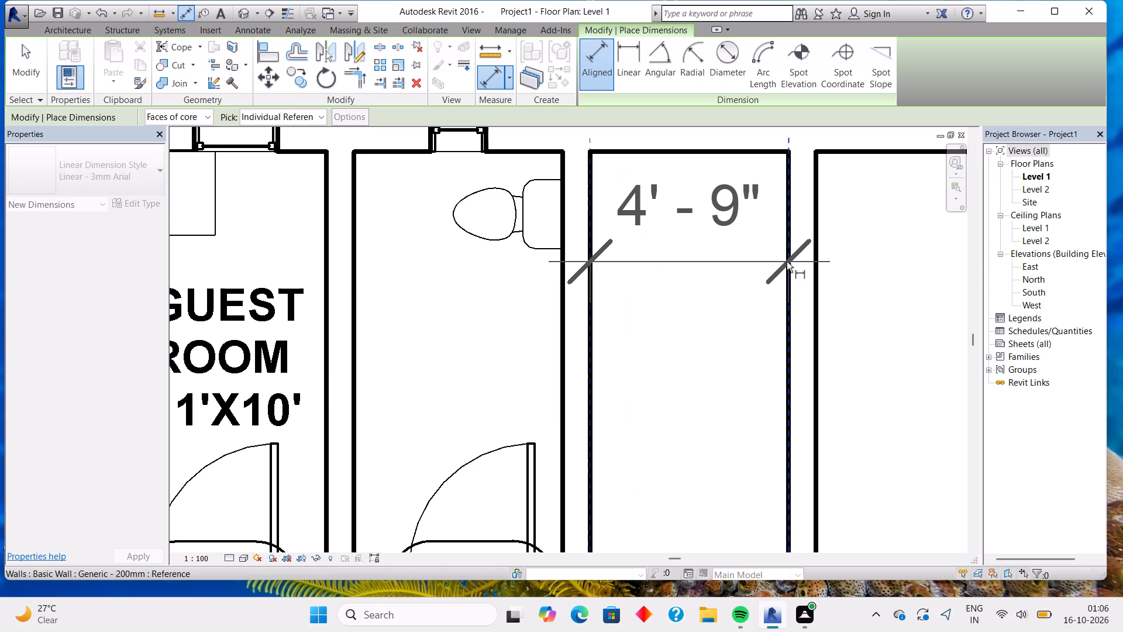
scroll(771, 302, "down", 2)
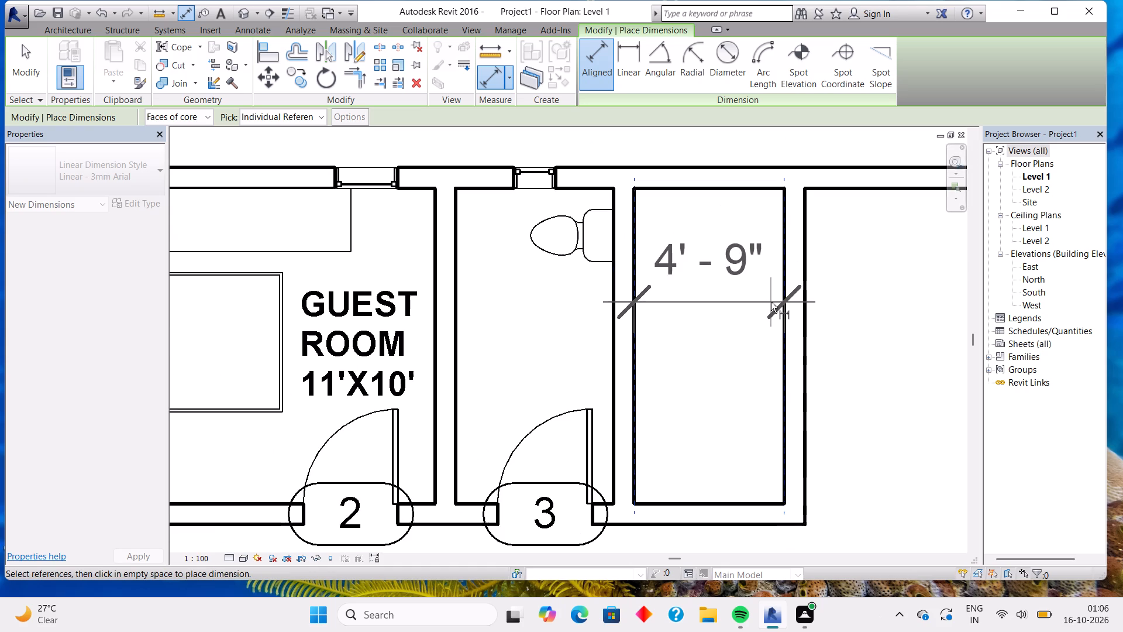
scroll(768, 307, "down", 1)
key("Escape")
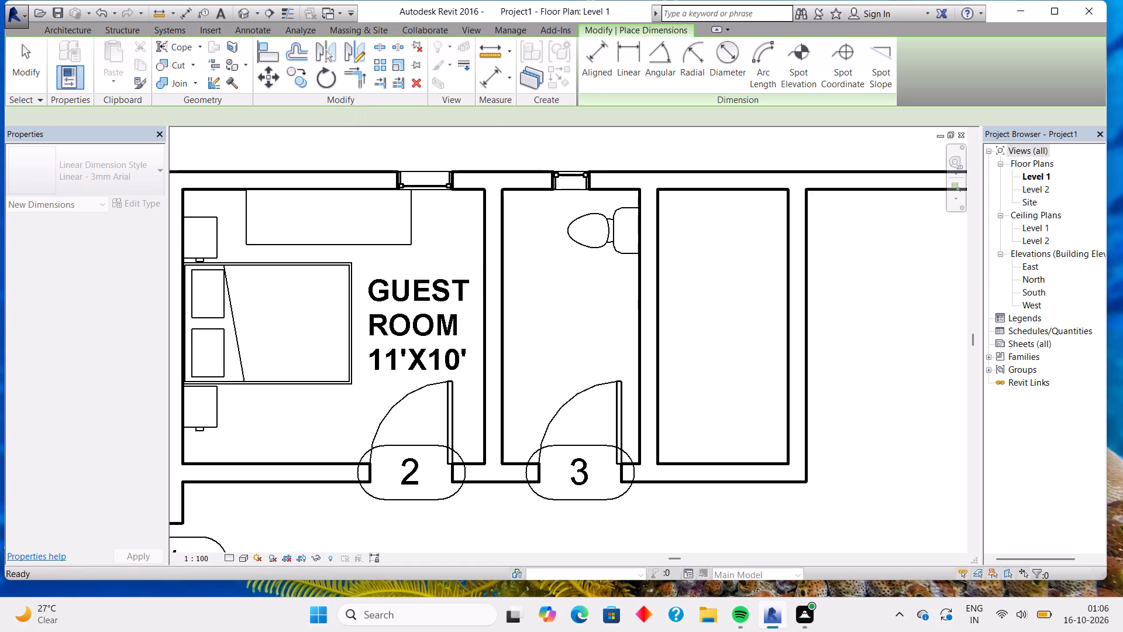
left_click(790, 285)
key("Escape")
left_click(790, 285)
key("Escape")
key("Escape")
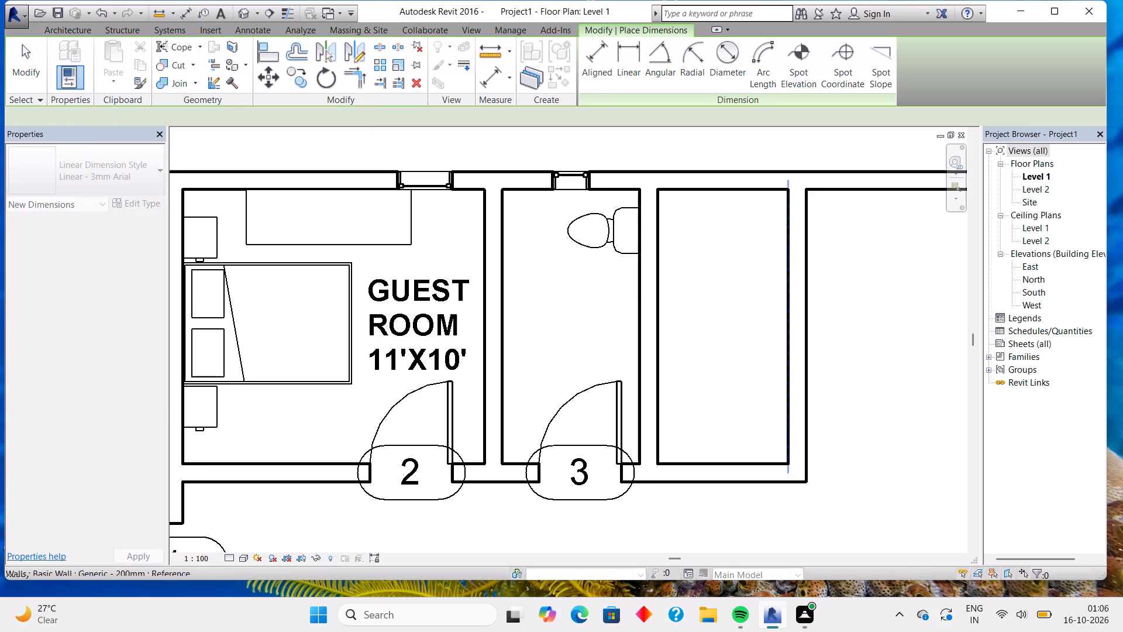
Nudge the narrow room's east wall east once more for a clear width of about 4'-10", and check the width.
left_click(790, 286)
key("Right")
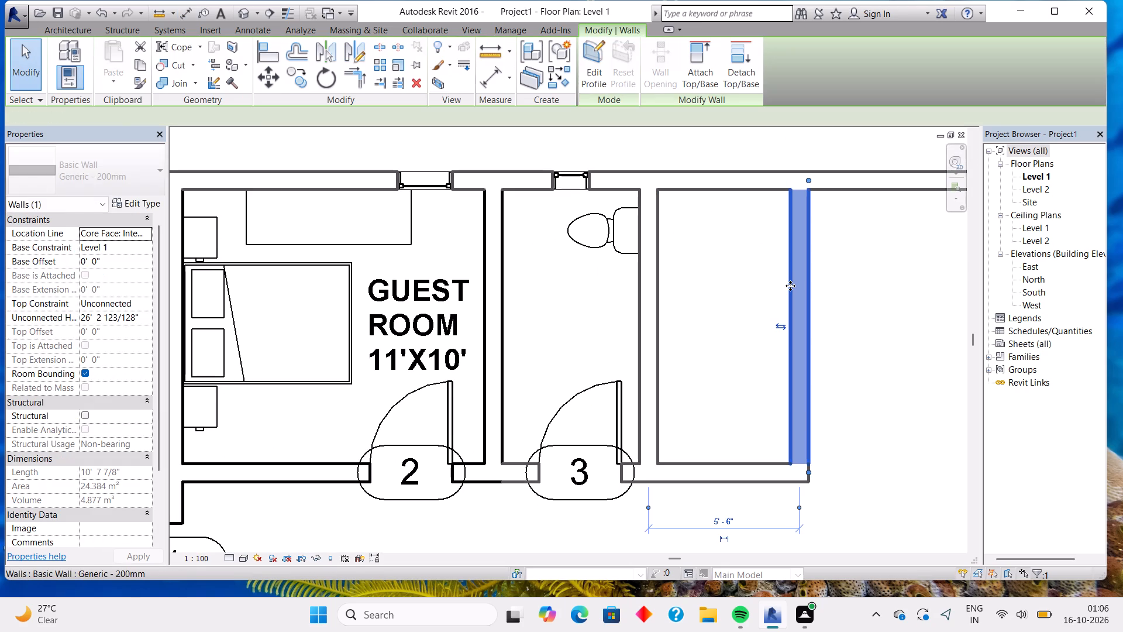
key("Escape")
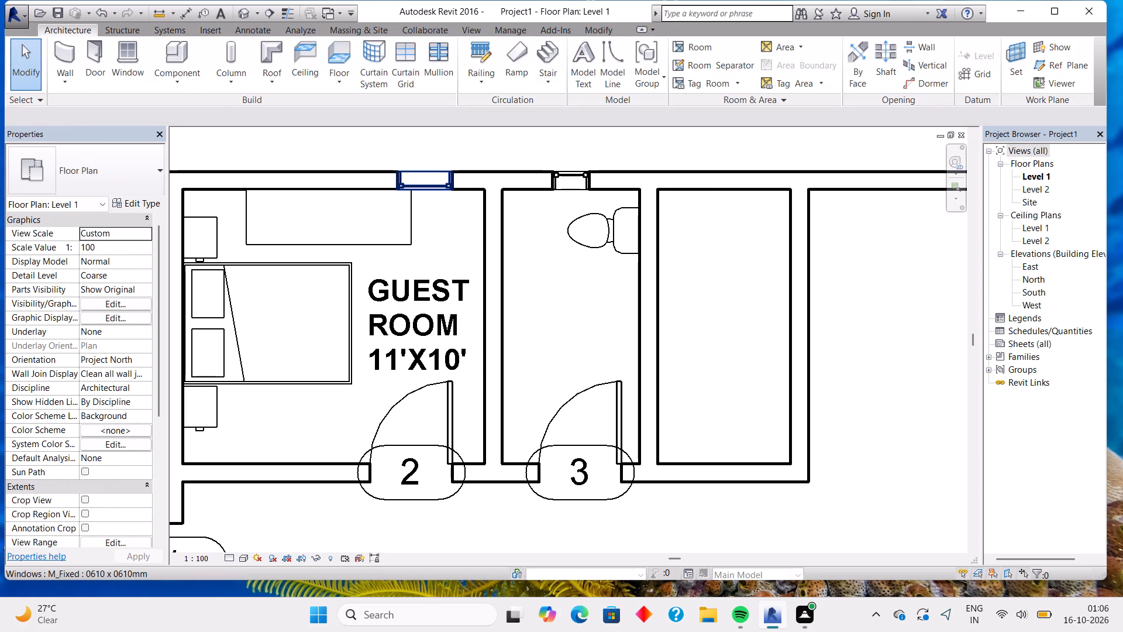
left_click(66, 46)
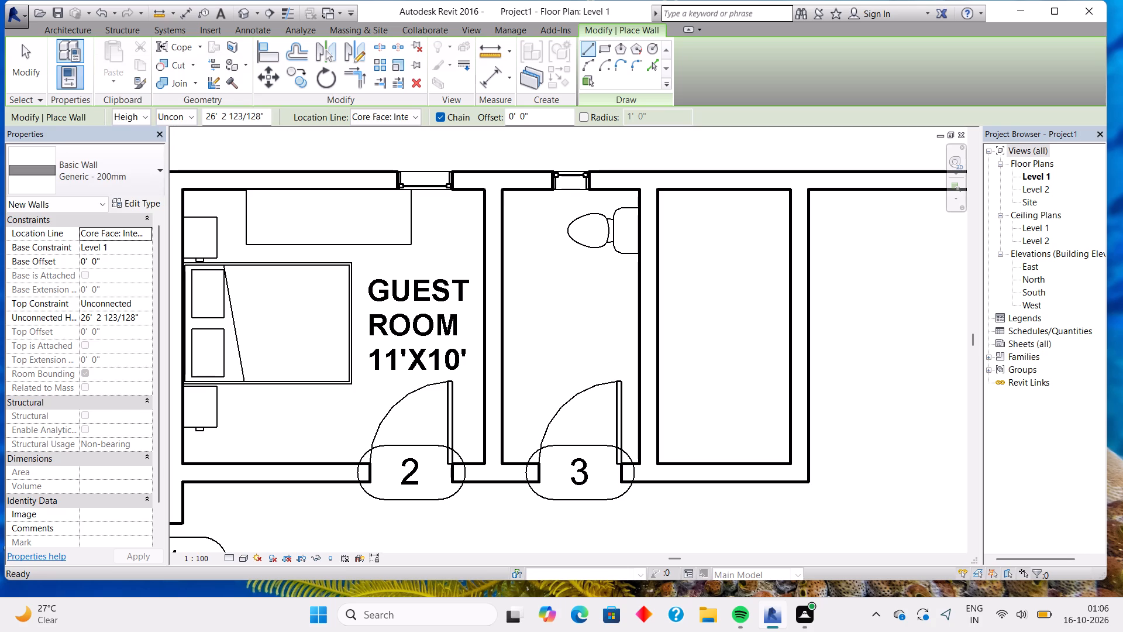
left_click(656, 280)
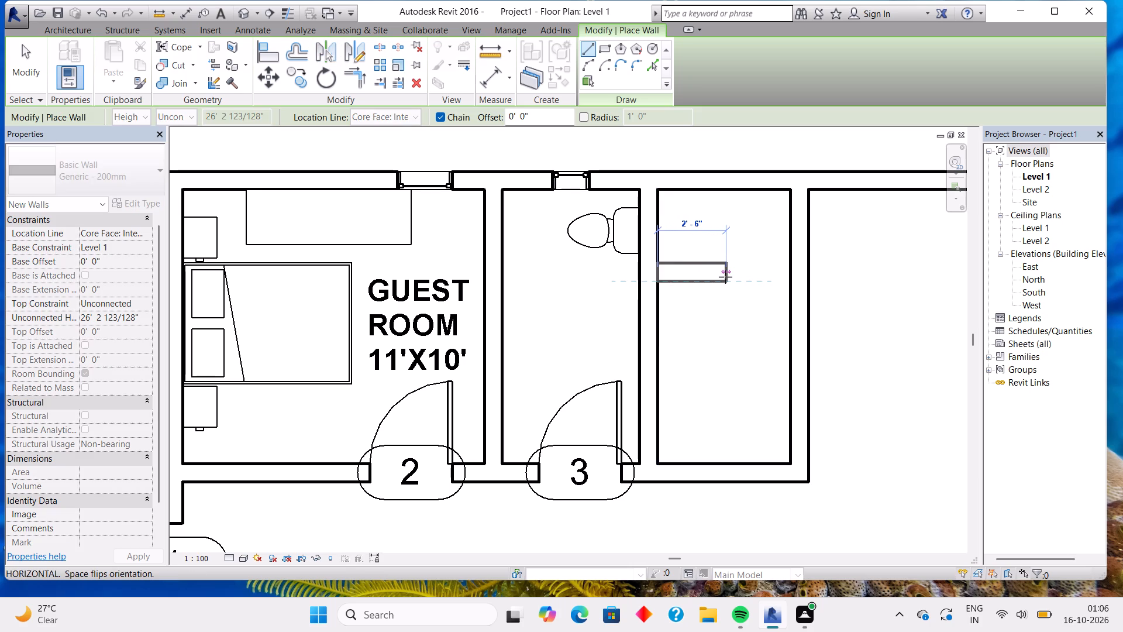
key("Escape")
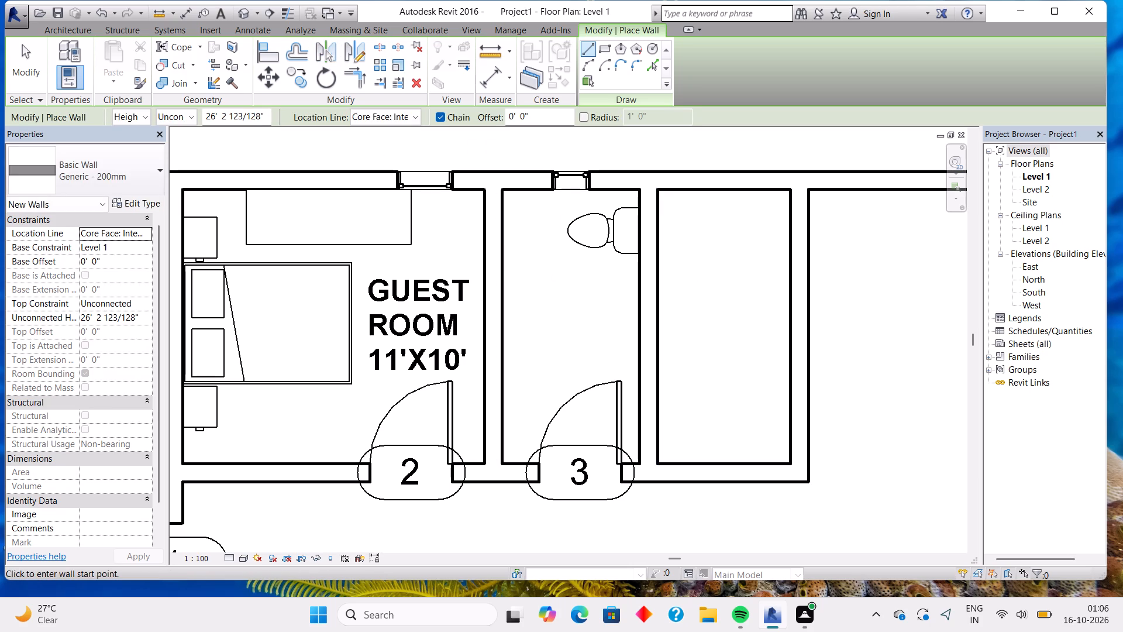
left_click(485, 73)
left_click(656, 301)
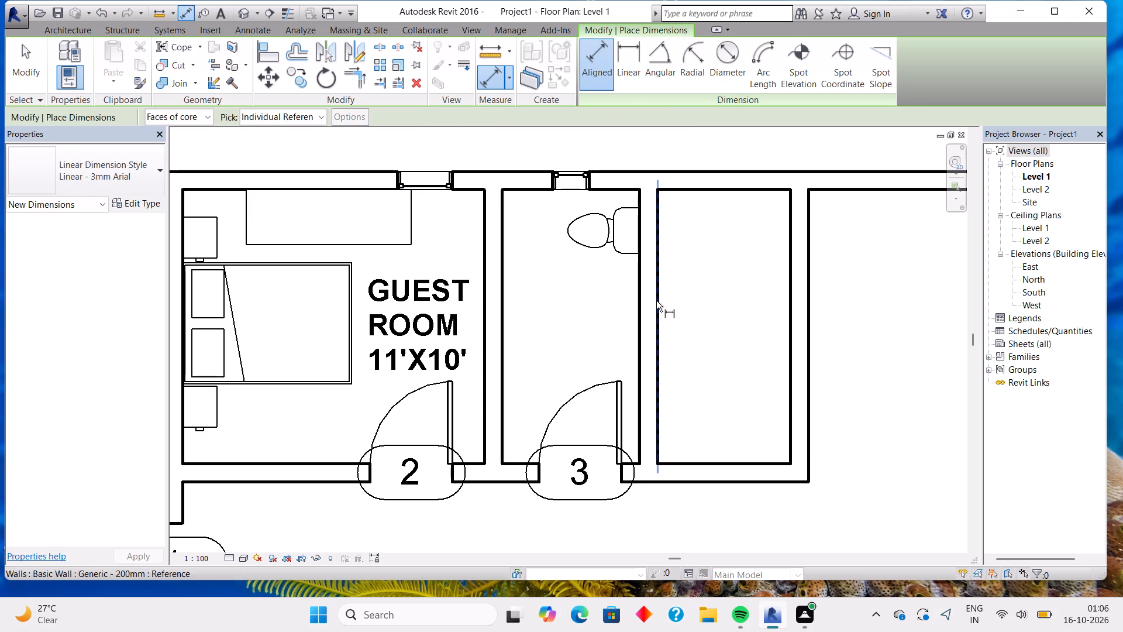
left_click(792, 263)
scroll(792, 261, "up", 6)
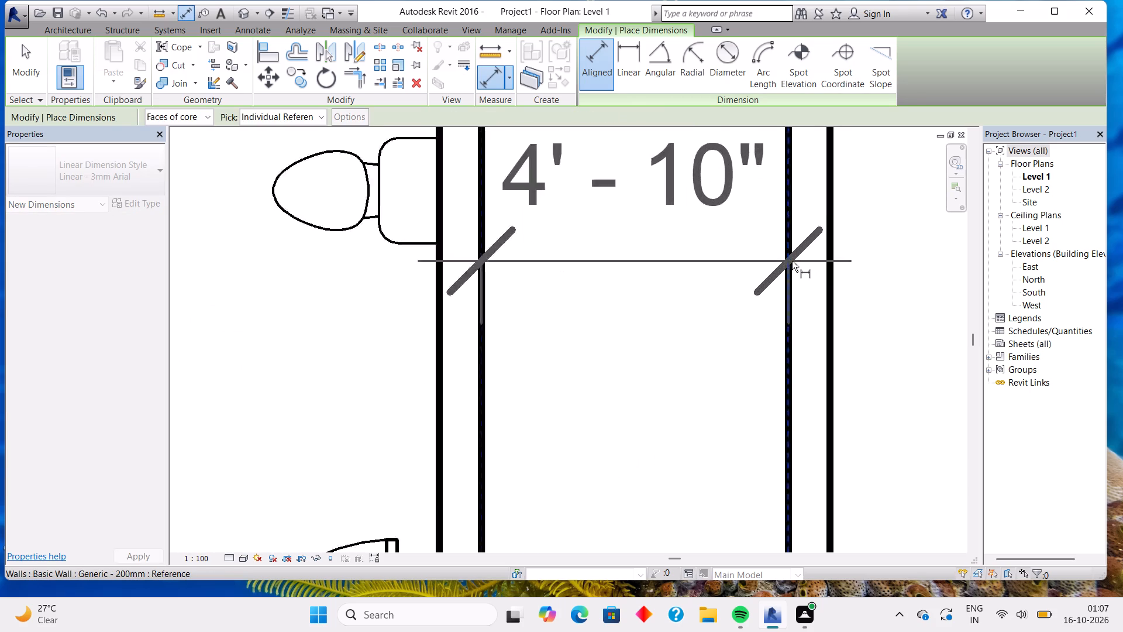
scroll(792, 261, "up", 2)
scroll(792, 261, "down", 6)
key("Escape")
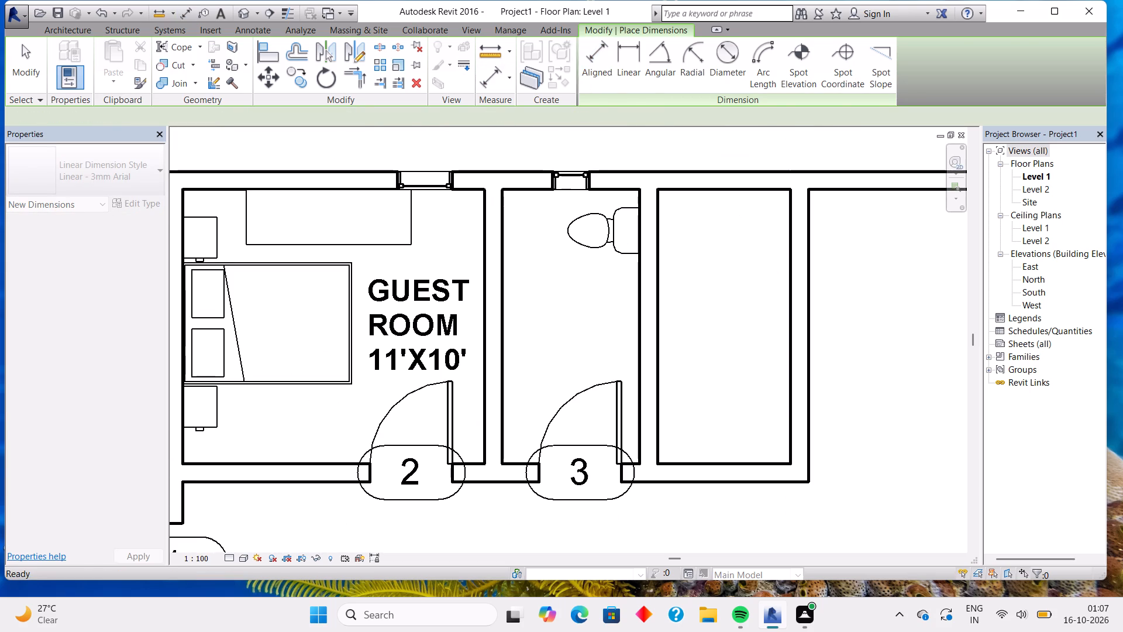
Nudge the narrow room's east wall further east for a clear width of about 5'-0", and check it with an aligned dimension.
key("Escape")
left_click(792, 261)
key("Right")
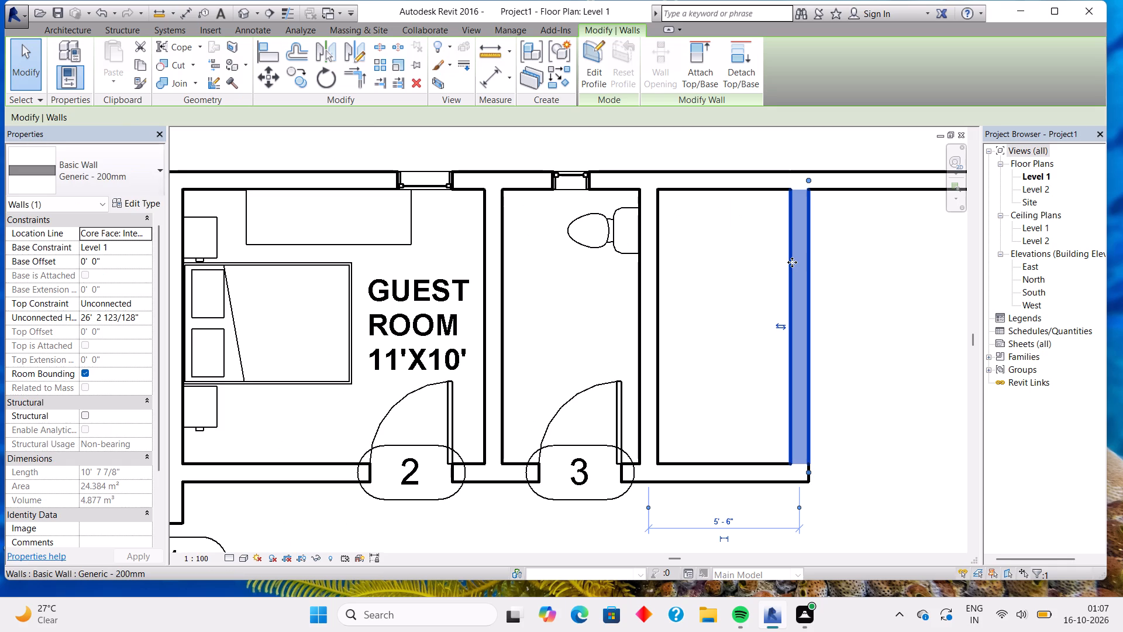
key("Right")
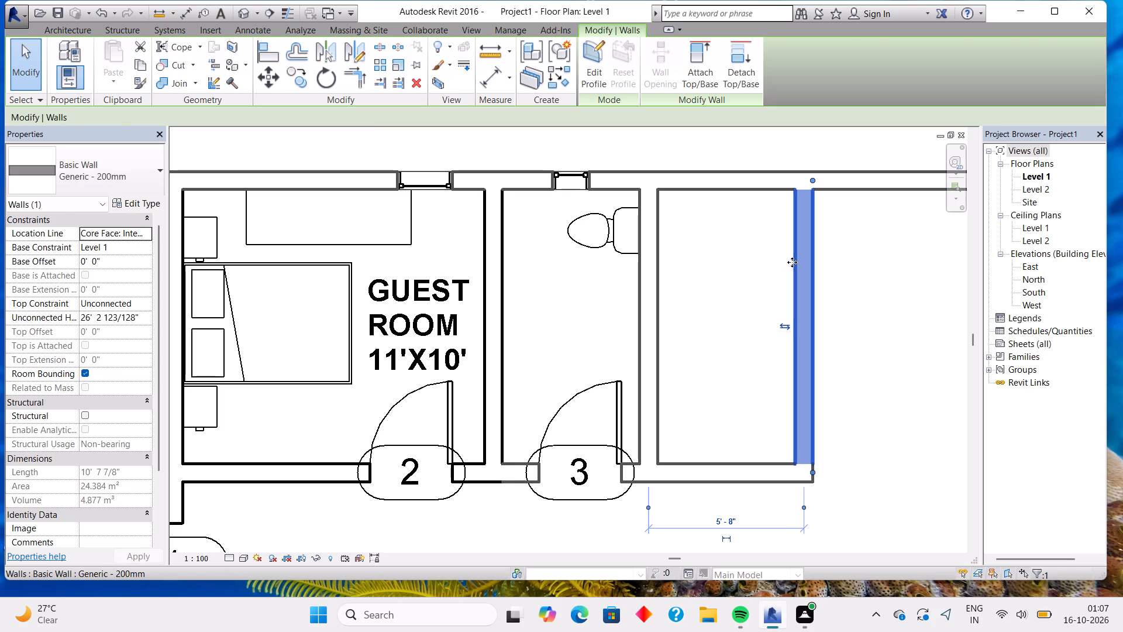
key("Escape")
left_click(53, 41)
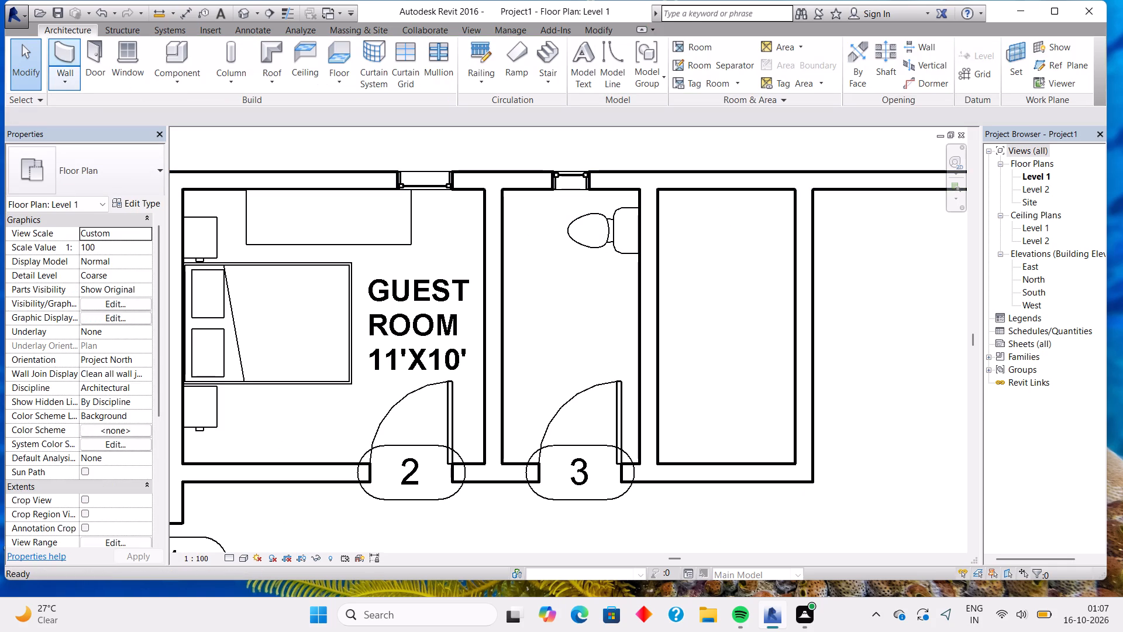
left_click(487, 77)
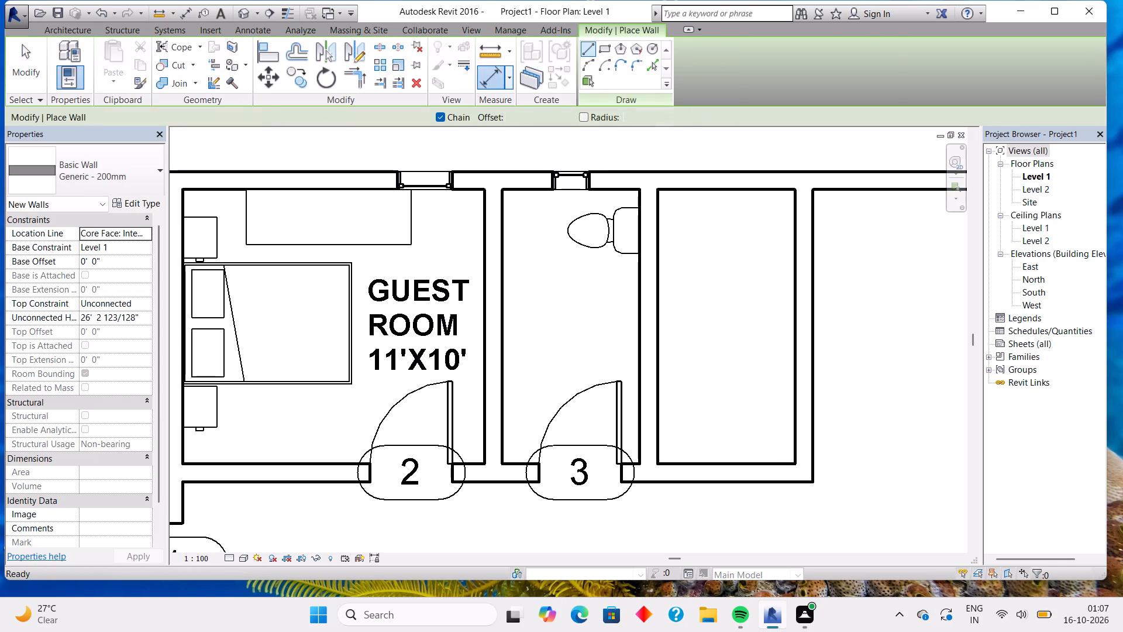
left_click(659, 276)
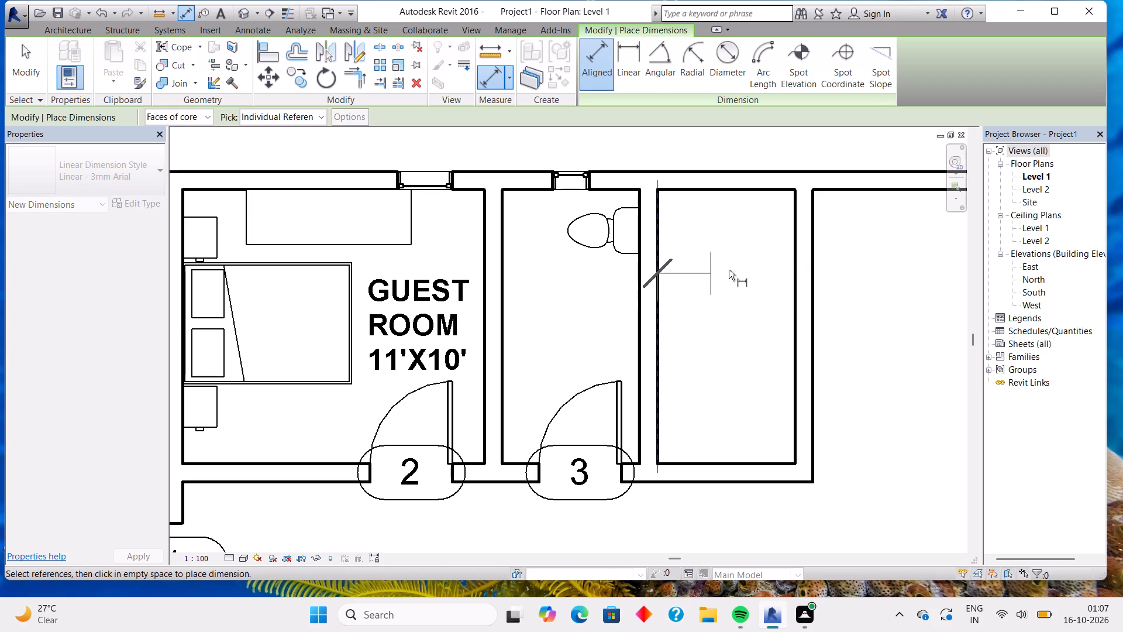
left_click(795, 250)
key("Escape")
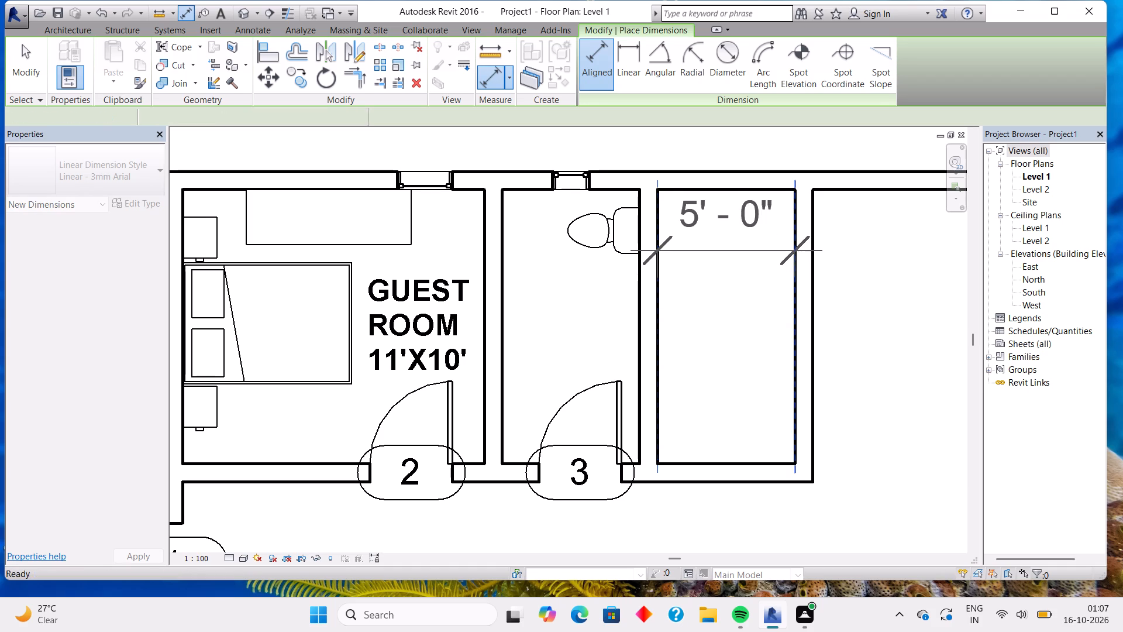
Place a 0762 x 2032mm M_Single-Flush door in the narrow room's east wall, about 2'-0" from the south wall, swinging inward.
scroll(752, 264, "down", 2)
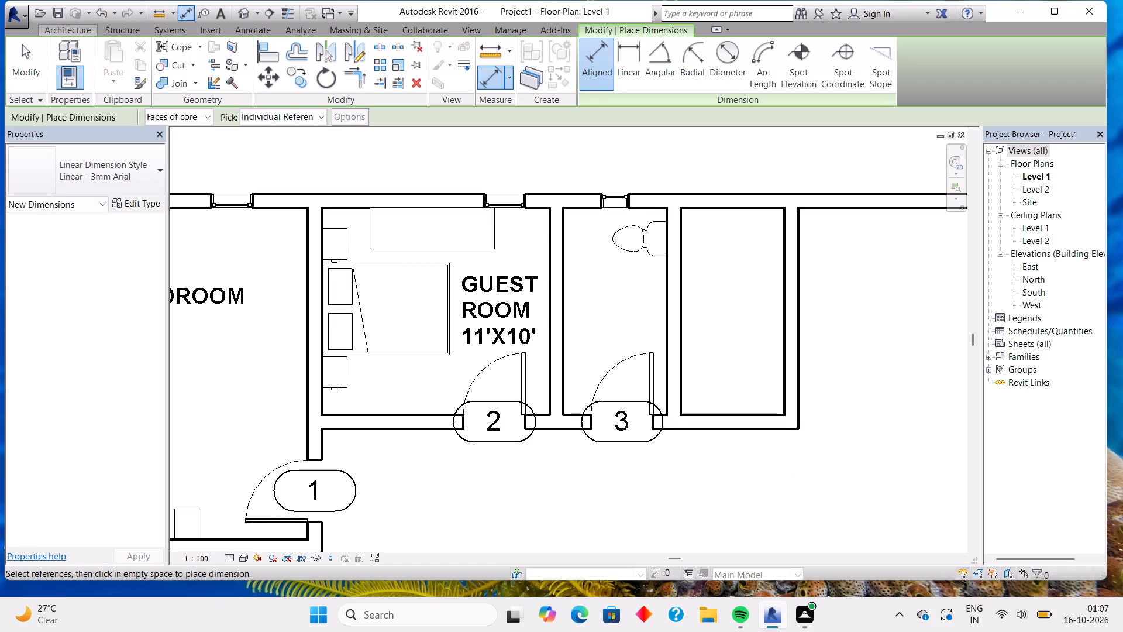
left_click(90, 31)
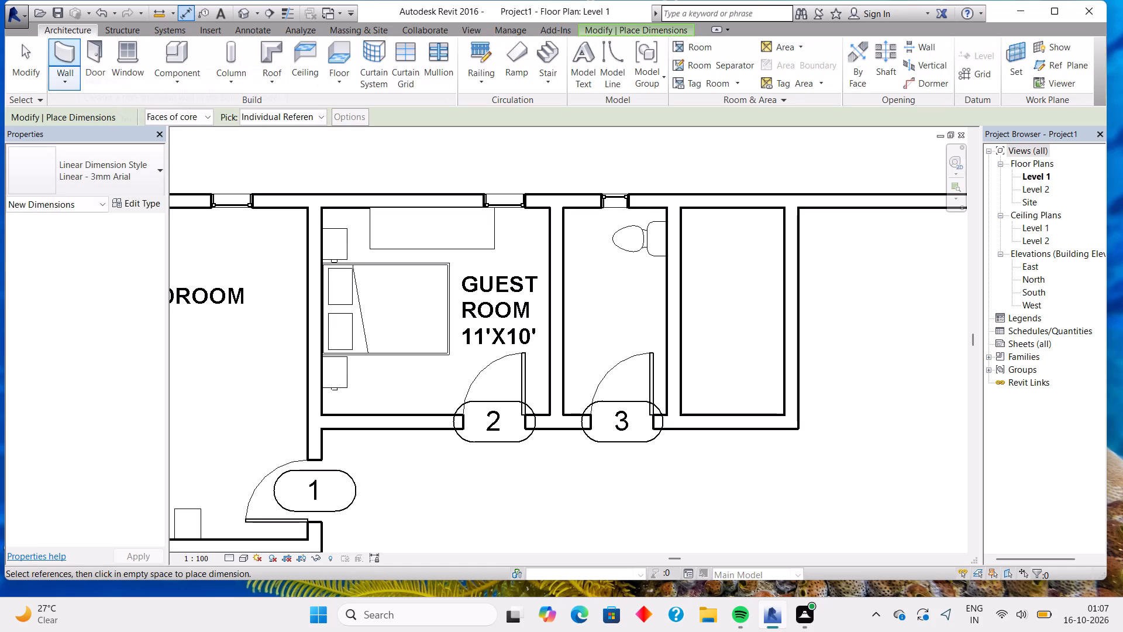
left_click(86, 50)
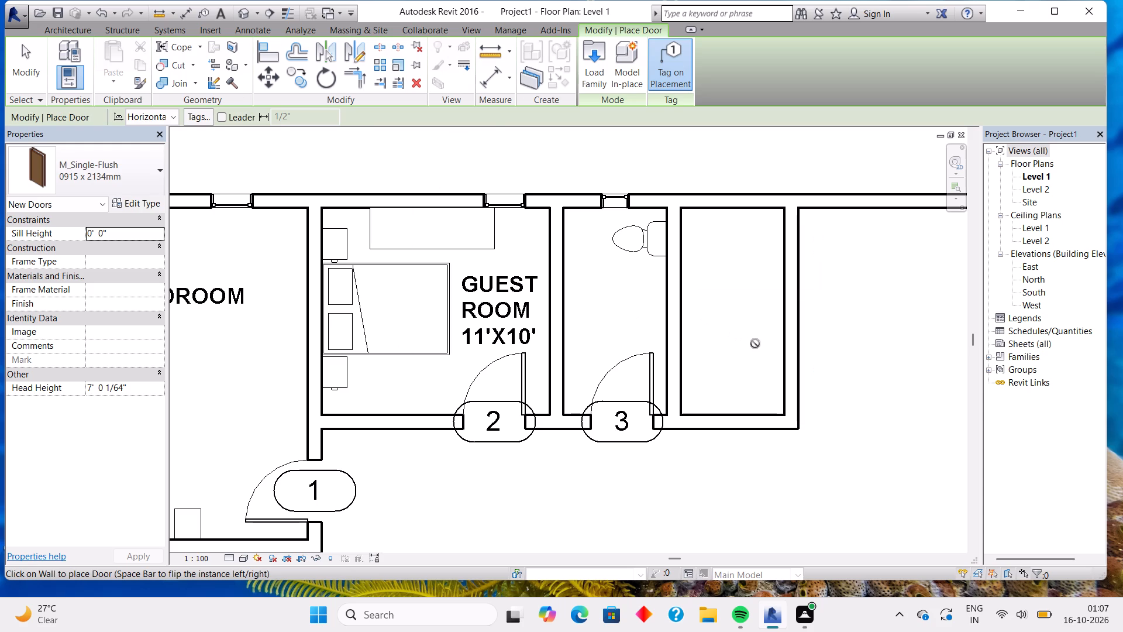
left_click(132, 176)
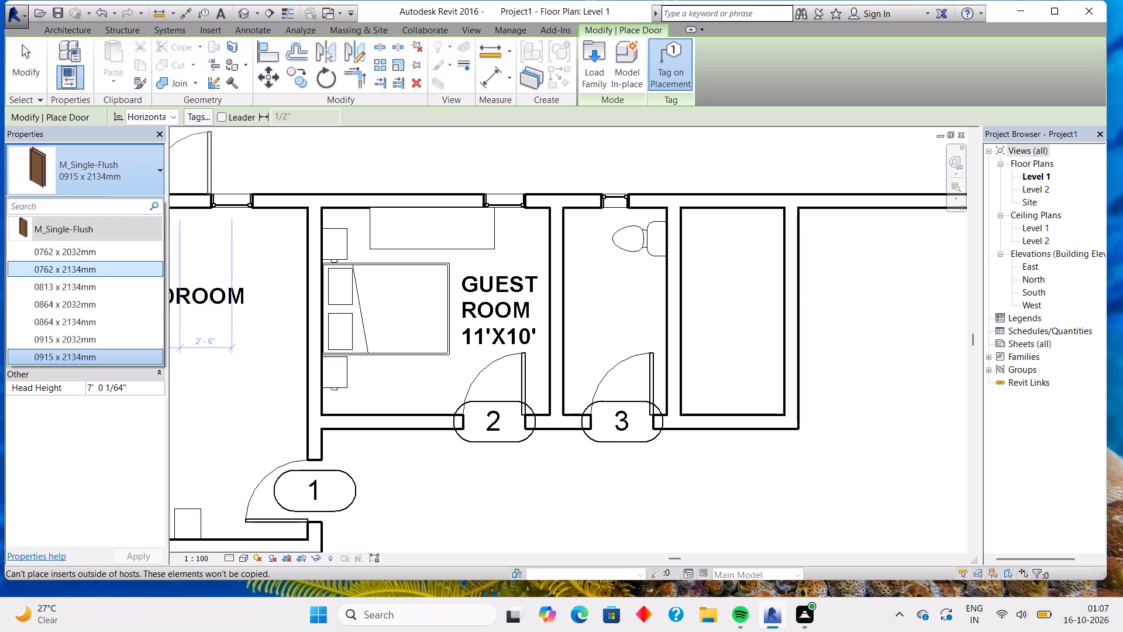
left_click(127, 257)
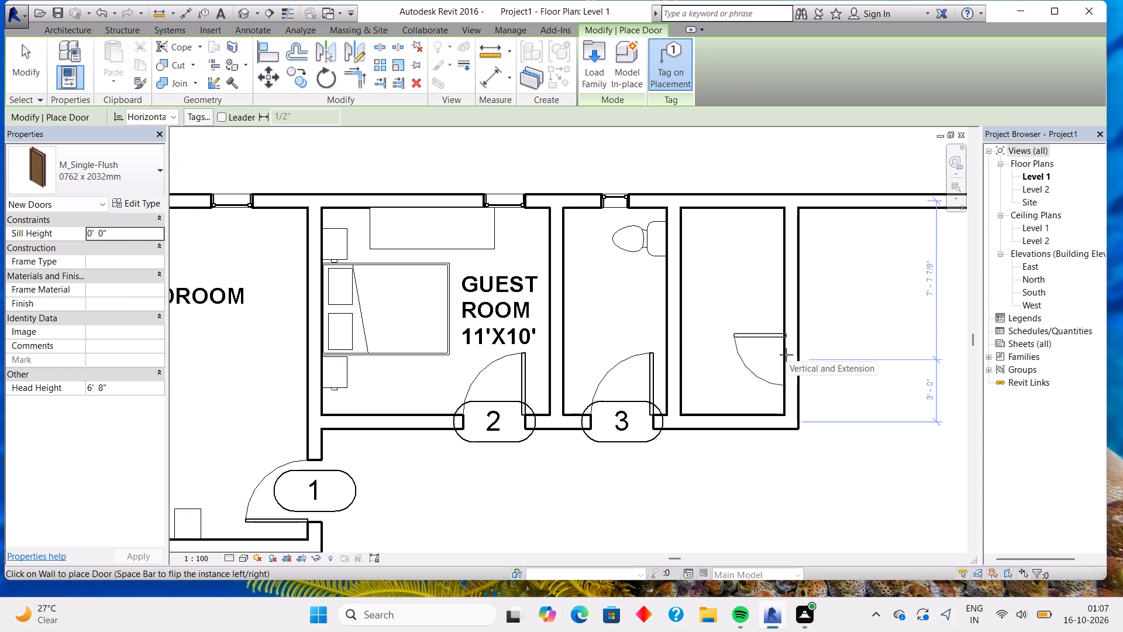
key("space")
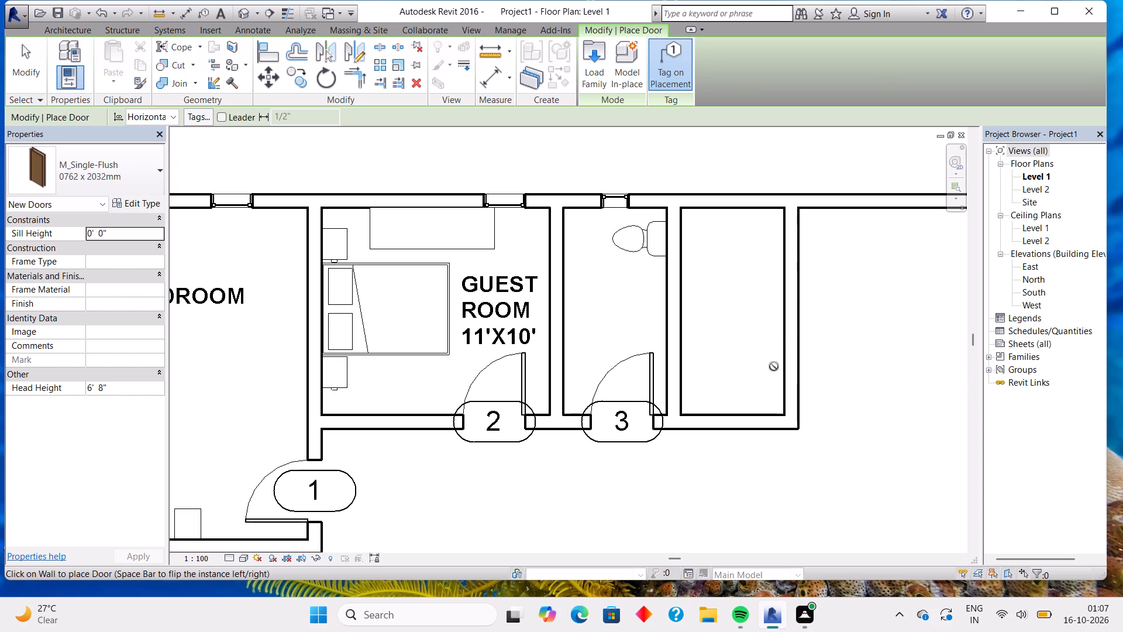
left_click(781, 382)
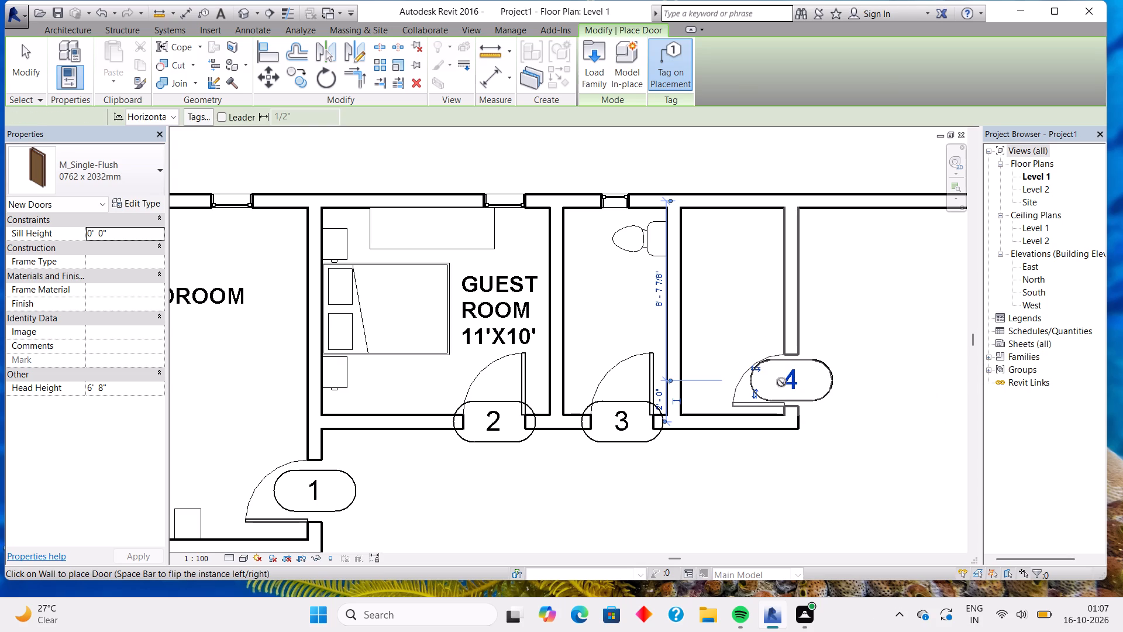
key("Escape")
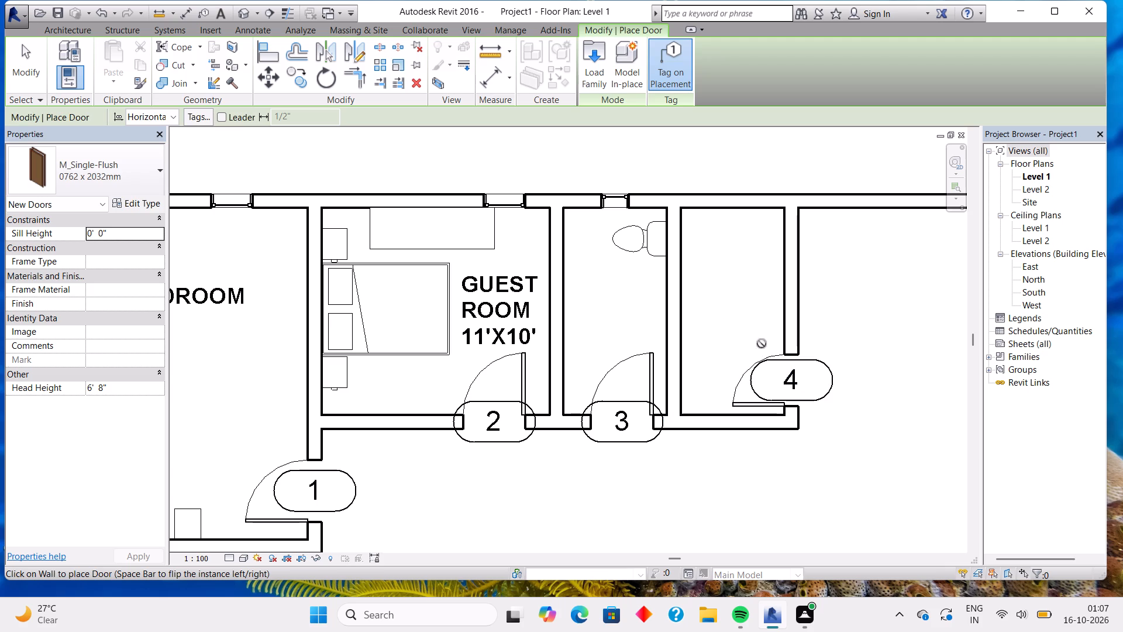
Place an M_Toilet-Domestic-3D against the narrow room's west wall near its north end, facing east and level with the neighbouring toilet.
left_click(87, 32)
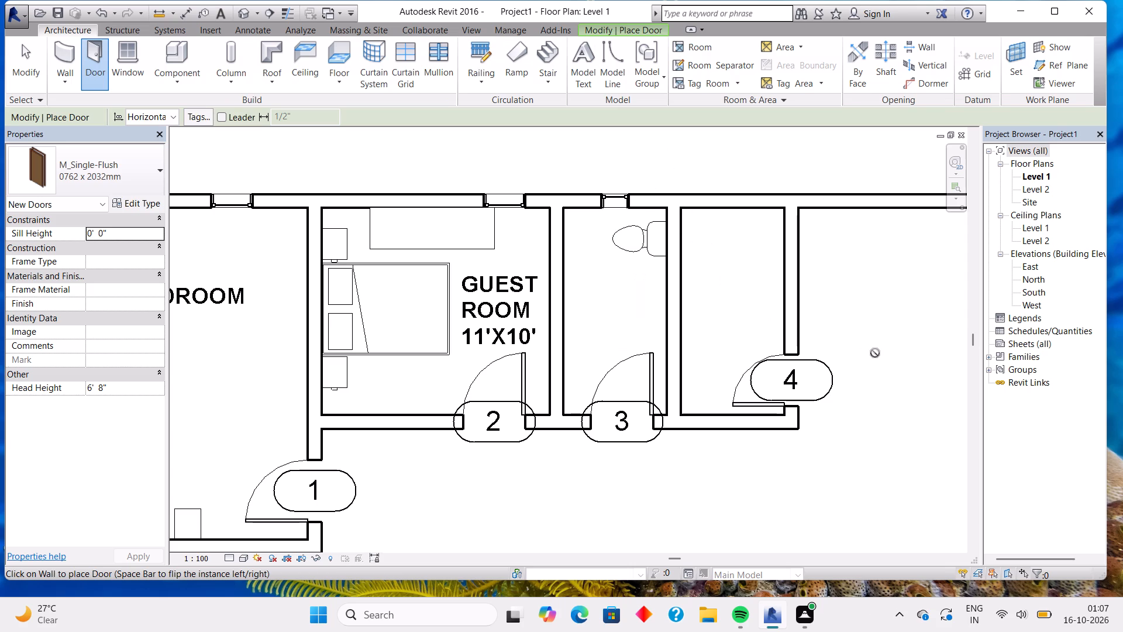
scroll(767, 324, "down", 2)
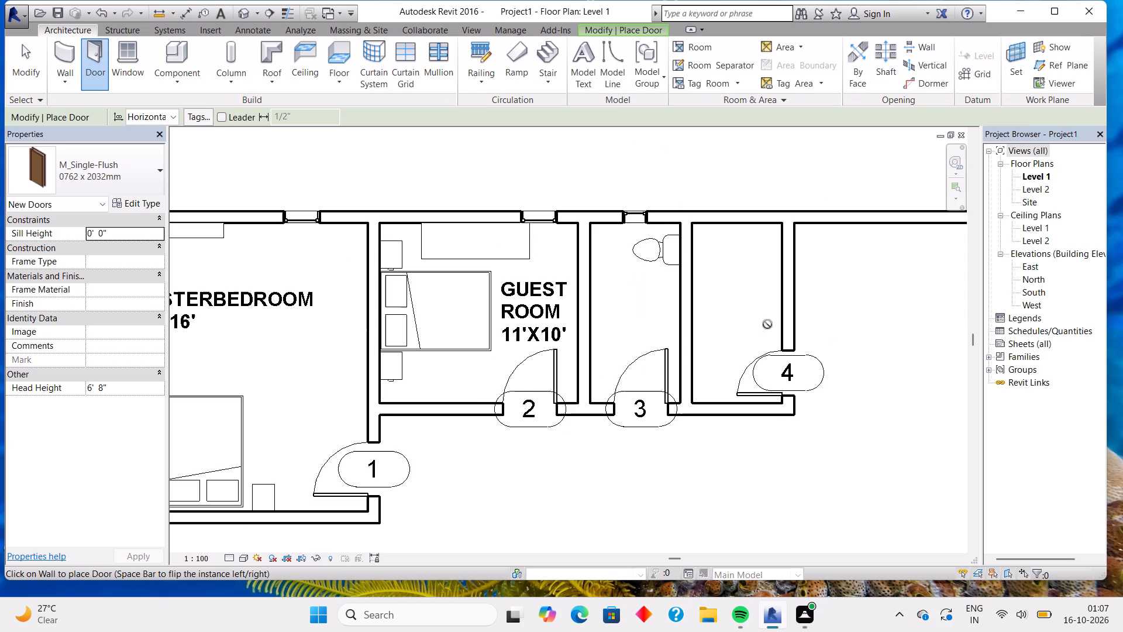
scroll(767, 324, "down", 2)
scroll(767, 324, "up", 1)
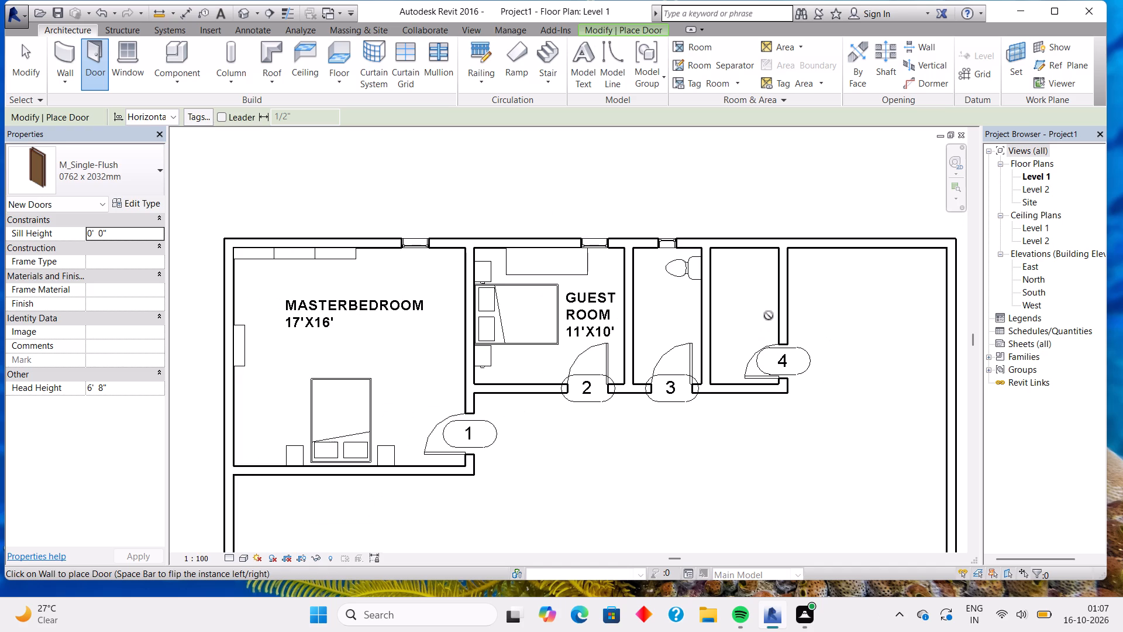
scroll(766, 312, "up", 5)
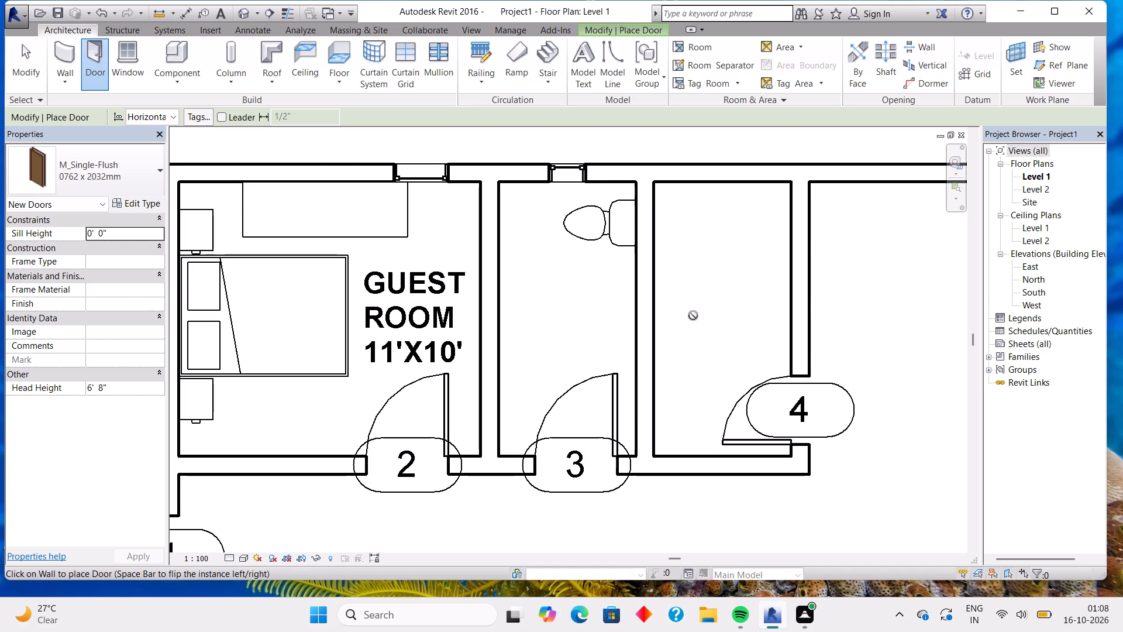
left_click(68, 166)
scroll(88, 246, "down", 4)
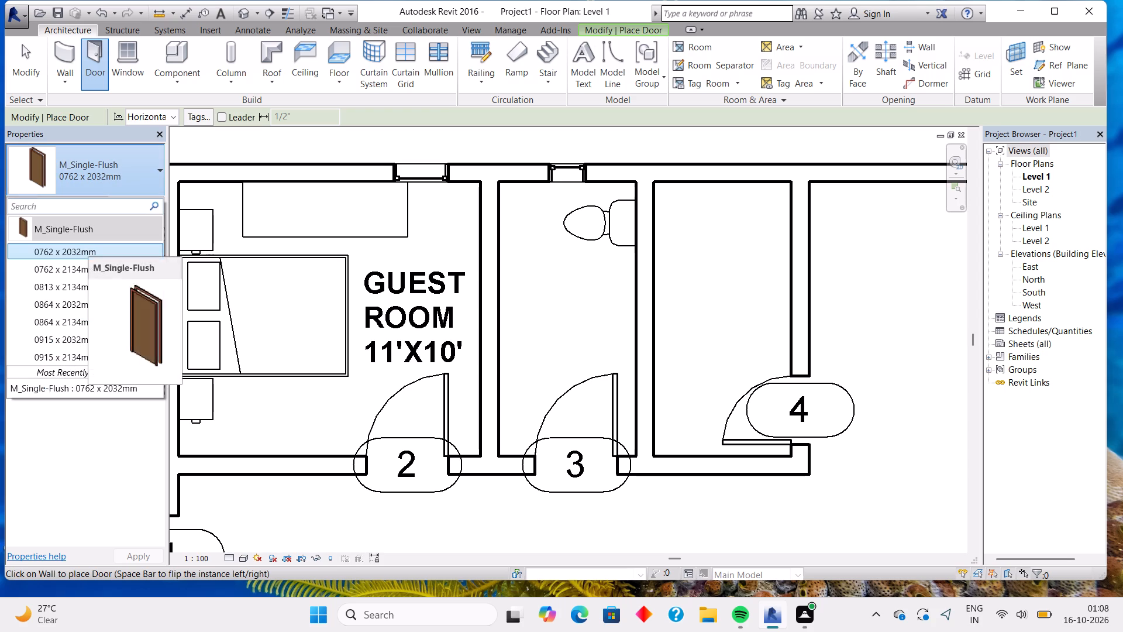
left_click(192, 43)
left_click(124, 186)
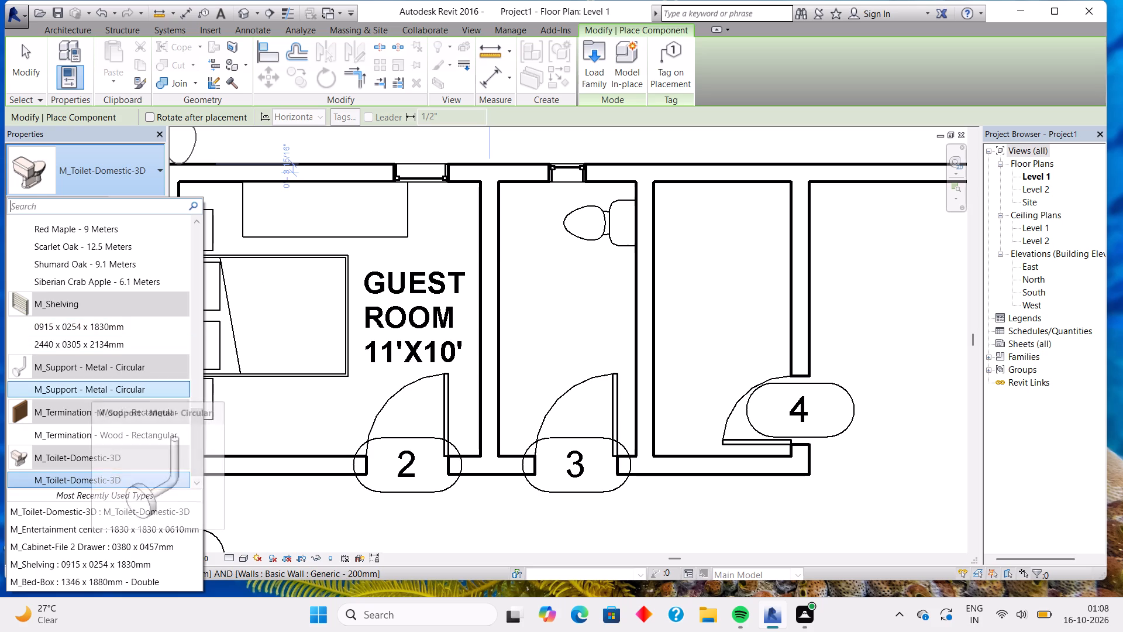
scroll(93, 380, "down", 3)
left_click(77, 480)
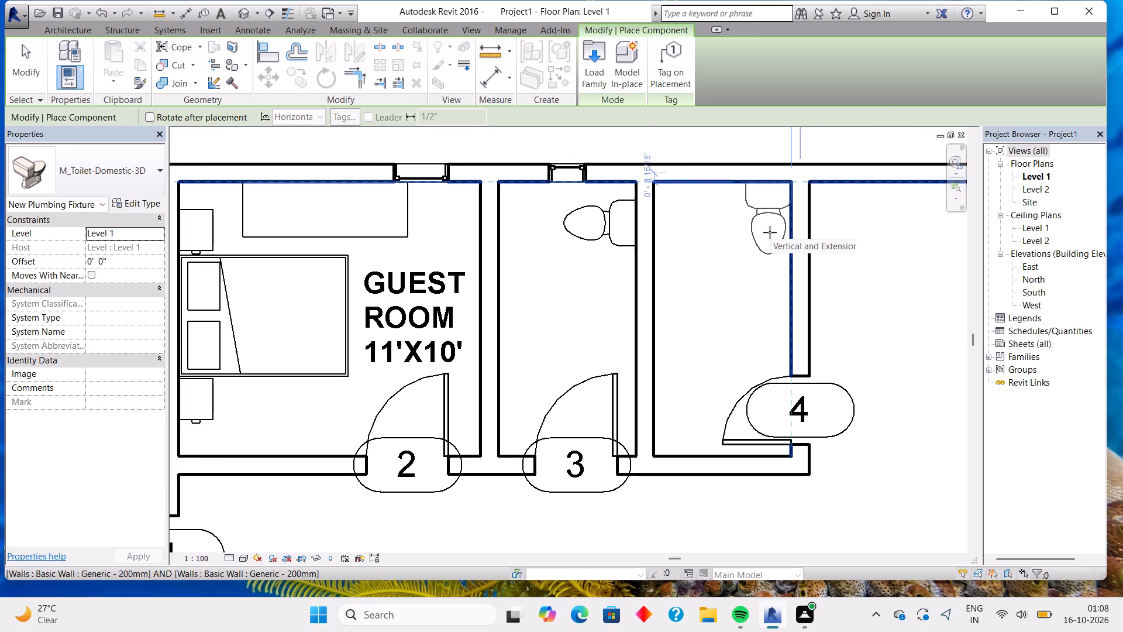
key("space")
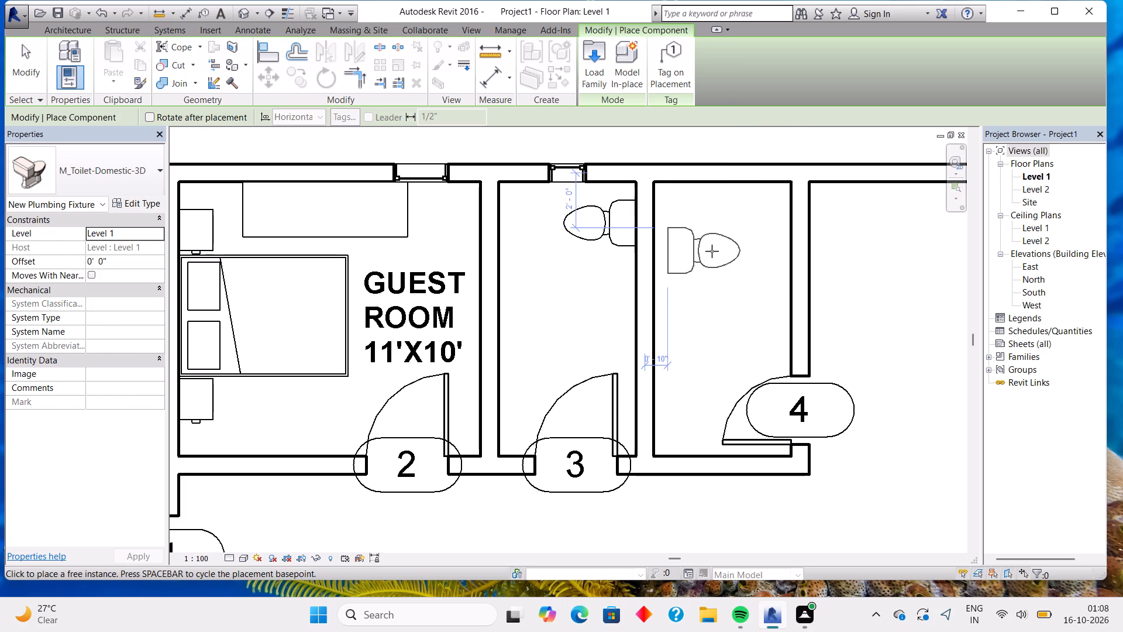
left_click(704, 227)
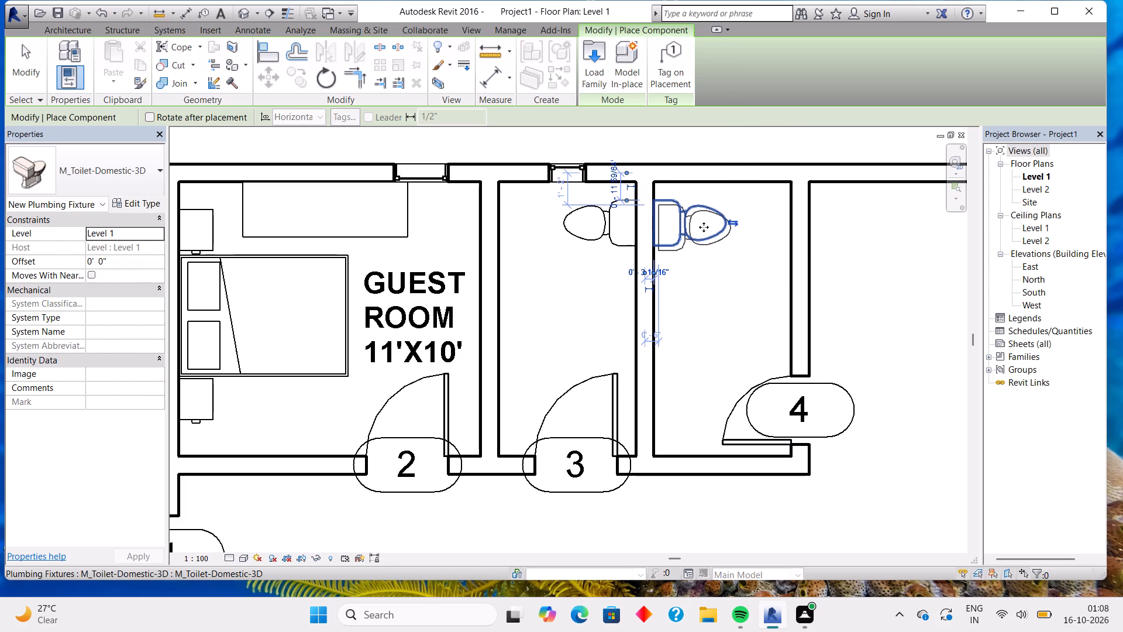
key("Escape")
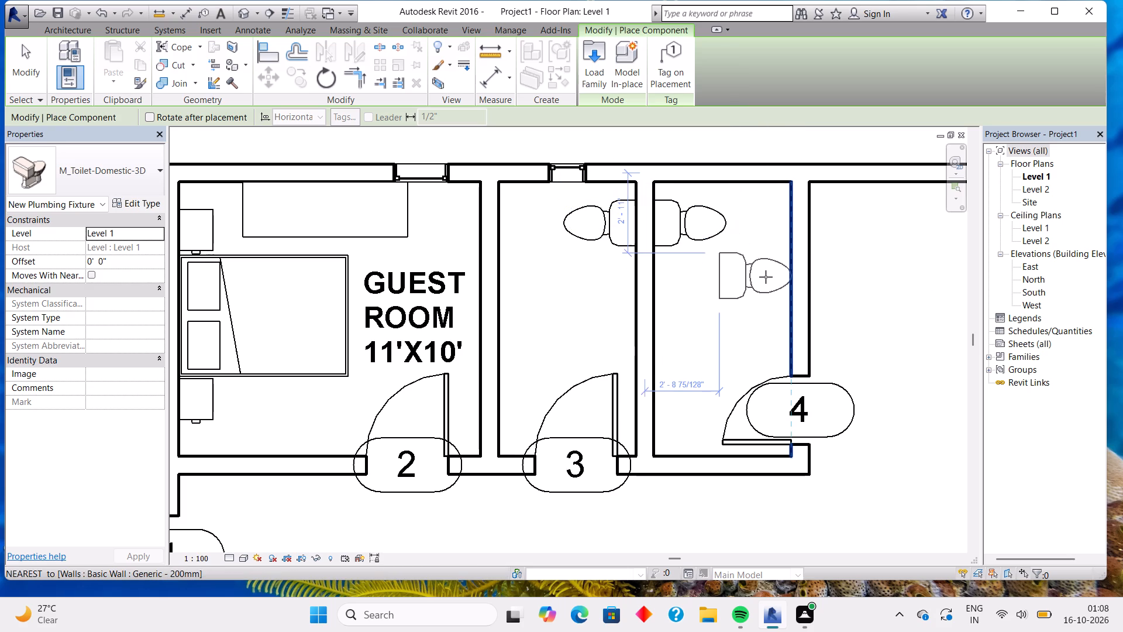
key("Escape")
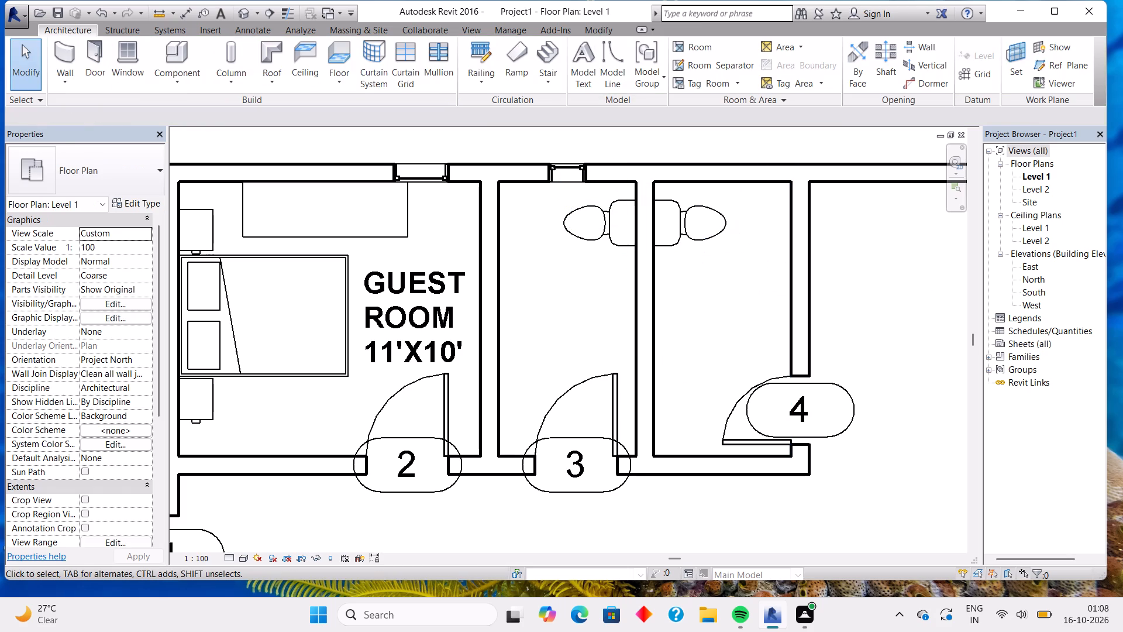
Delete door tags 2, 3, 4 and 1, keeping the doors themselves.
scroll(768, 254, "down", 2)
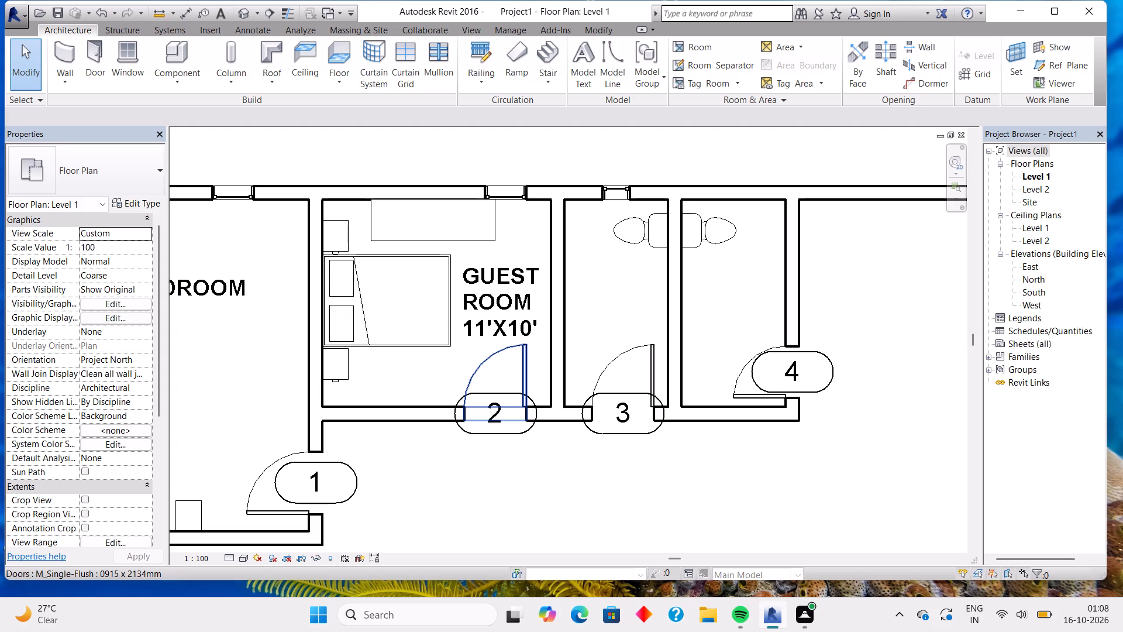
scroll(577, 272, "down", 3)
scroll(646, 270, "up", 3)
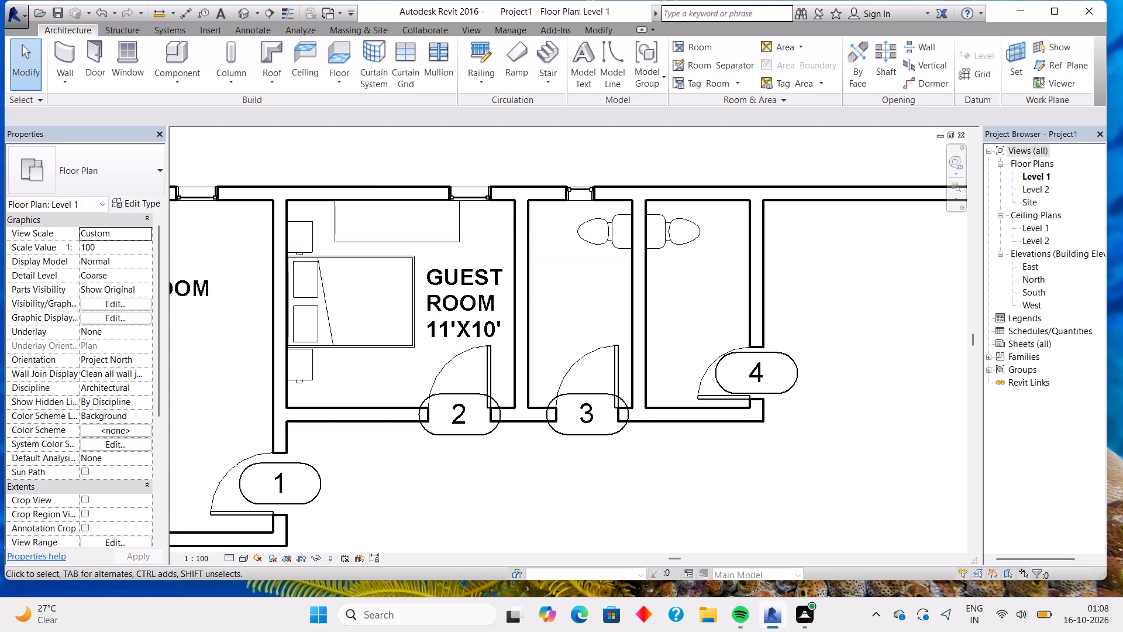
left_click(459, 433)
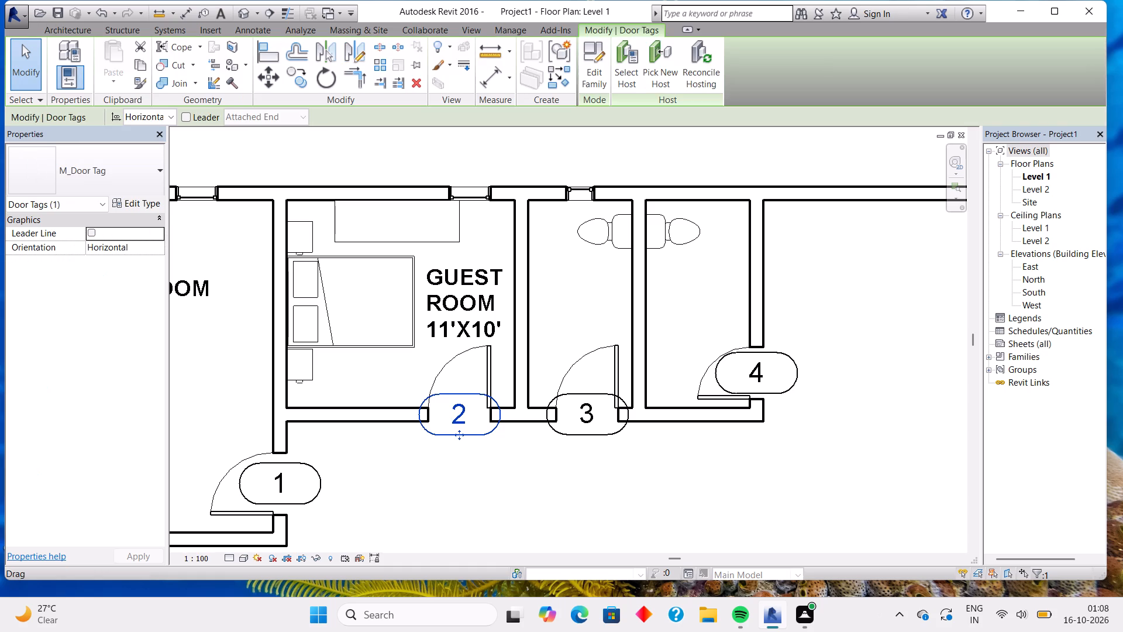
key("BackSpace")
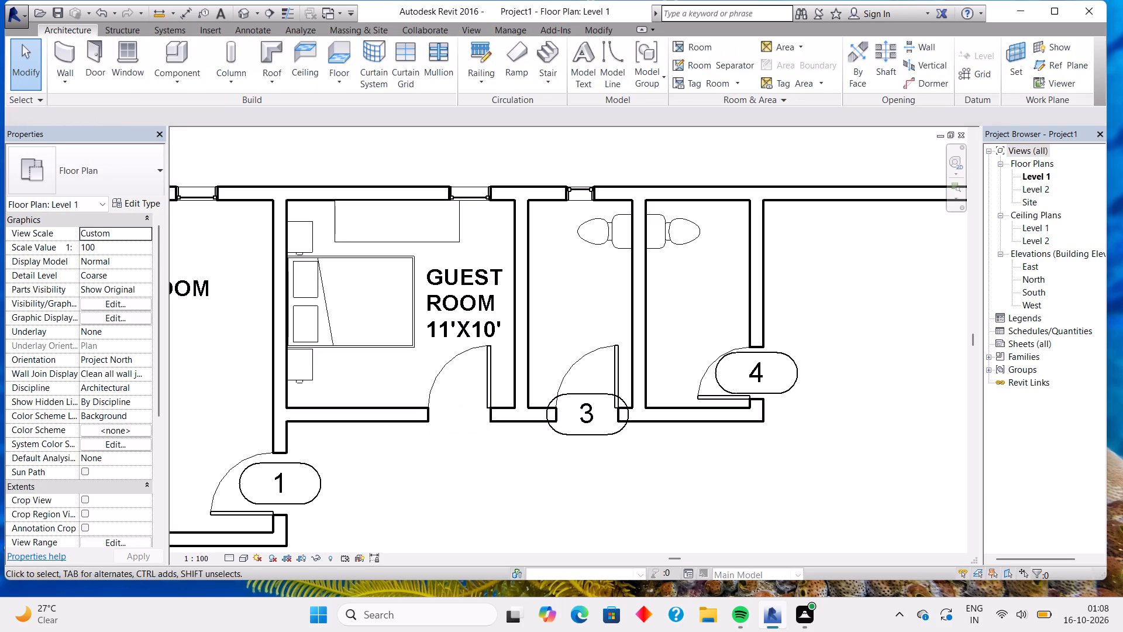
left_click(577, 434)
key("Delete")
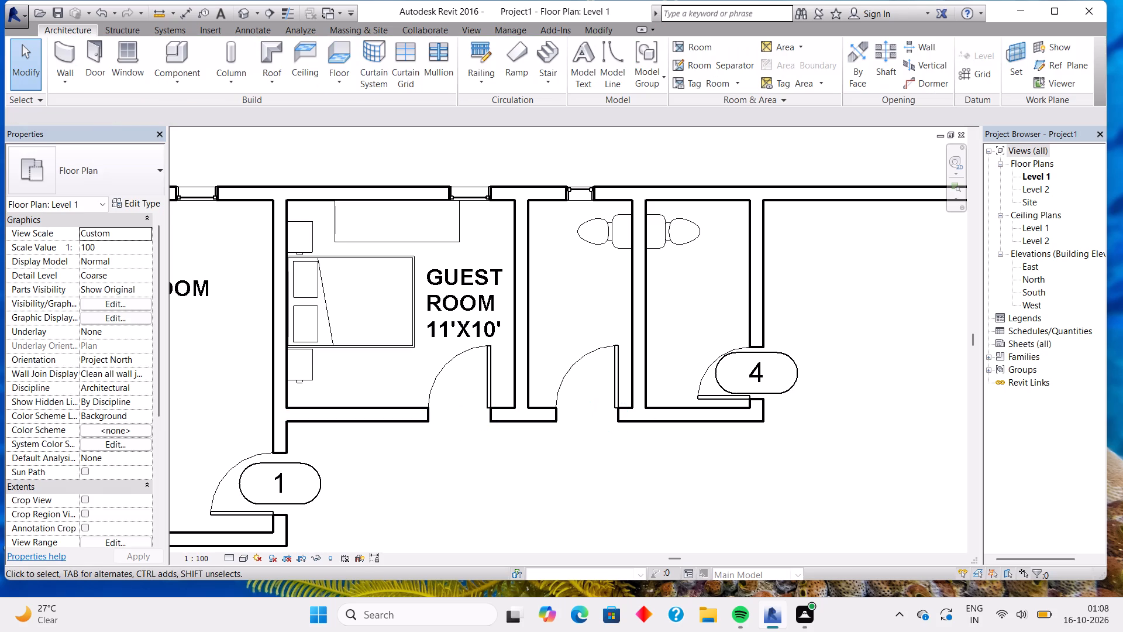
left_click(793, 377)
key("Delete")
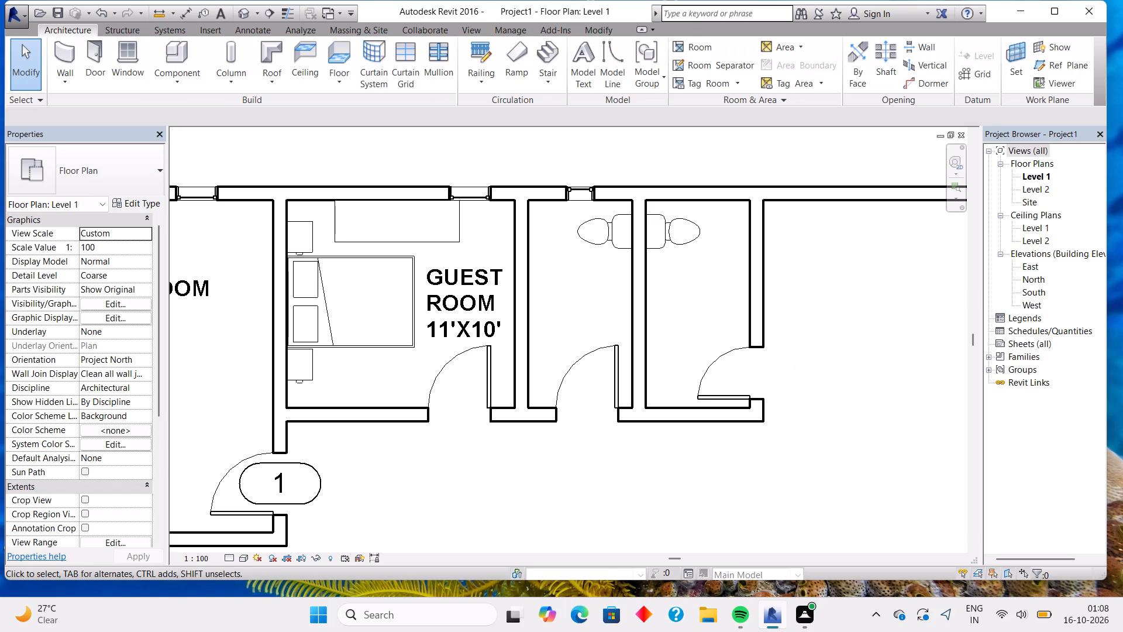
left_click(316, 486)
key("Delete")
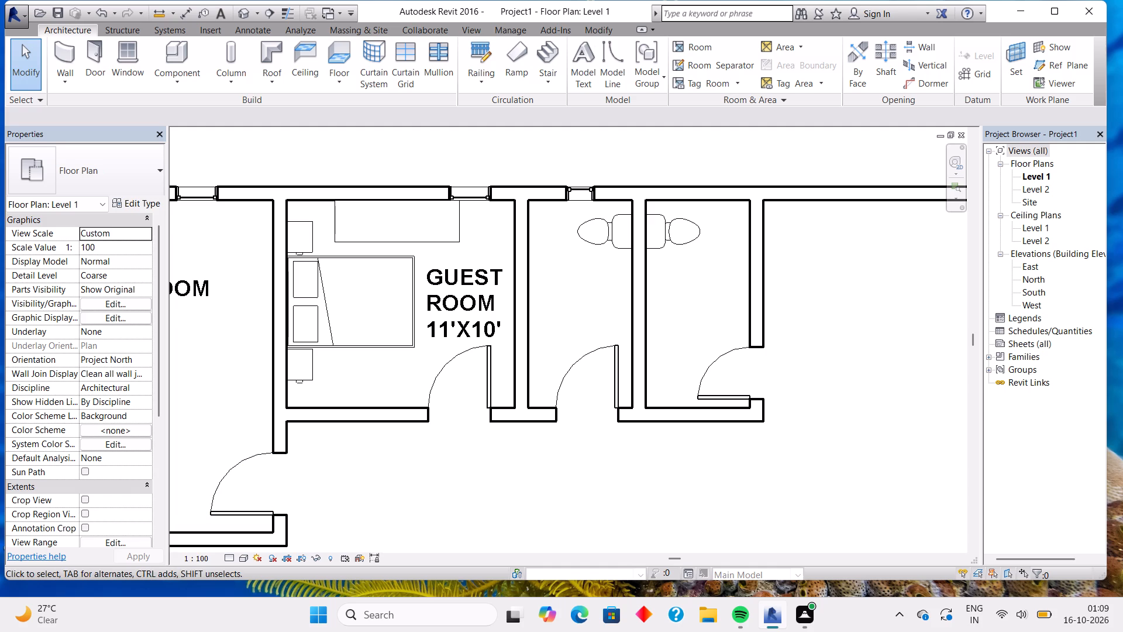
Label the toilet room beside the guest room with bold 2.5mm Arial text reading TOILET and 5'X10' on two lines.
scroll(422, 466, "down", 2)
middle_click_drag(515, 462, 504, 506)
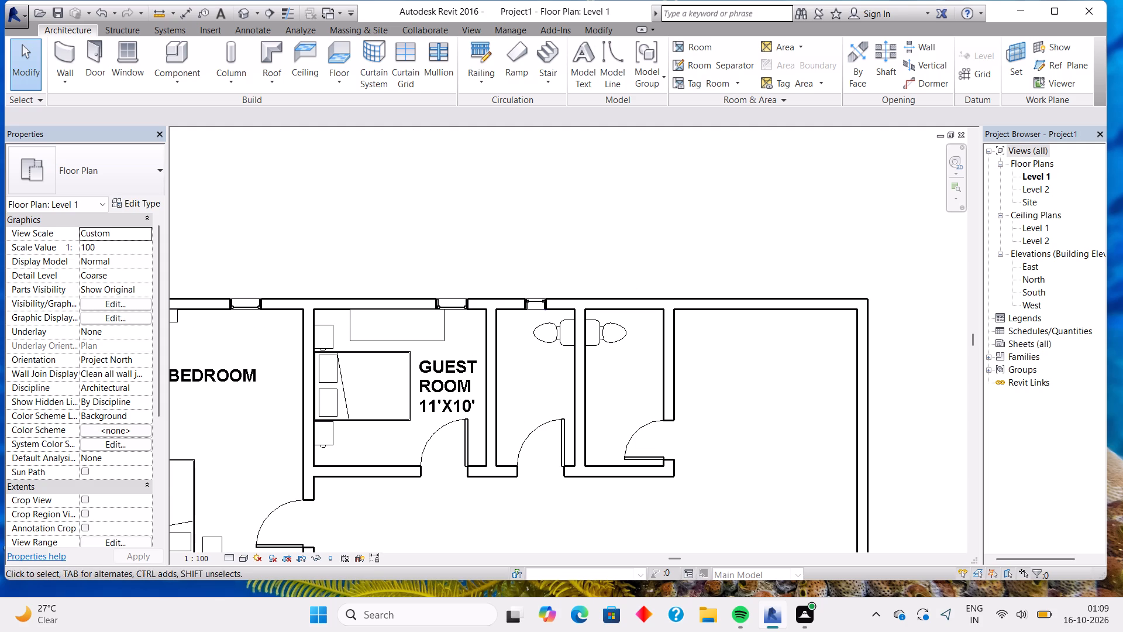
left_click(268, 32)
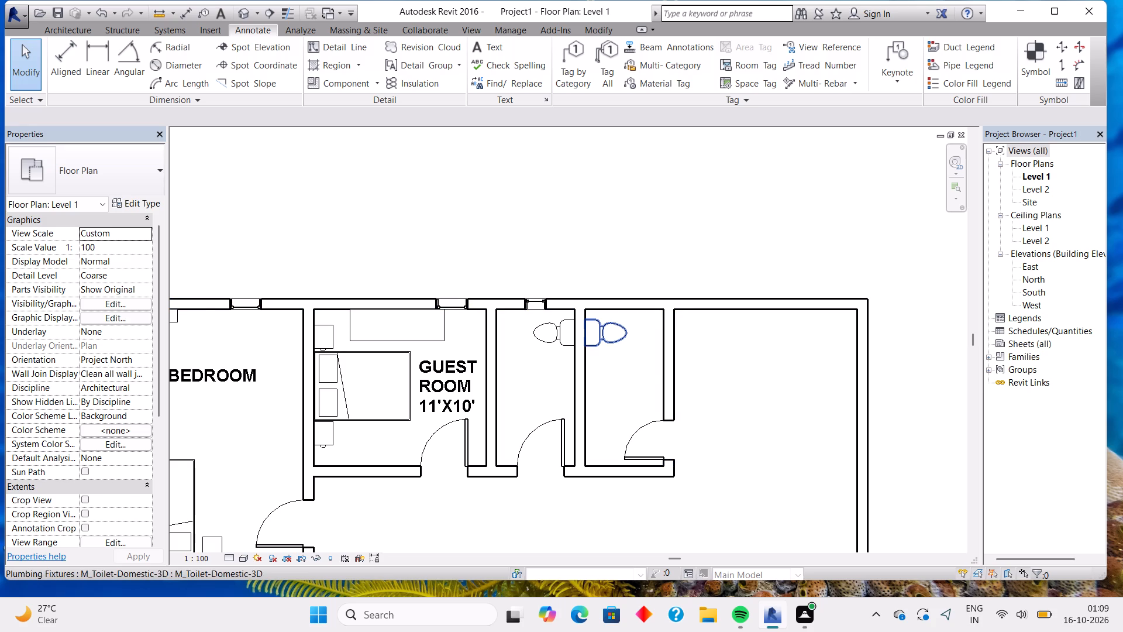
scroll(625, 346, "up", 1)
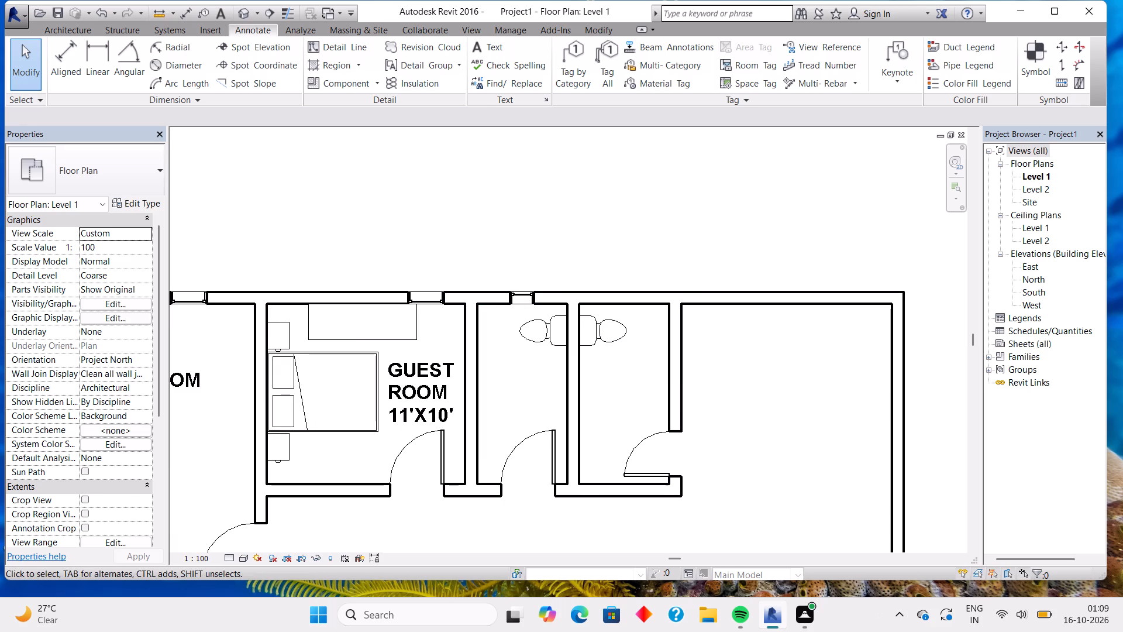
scroll(612, 379, "up", 1)
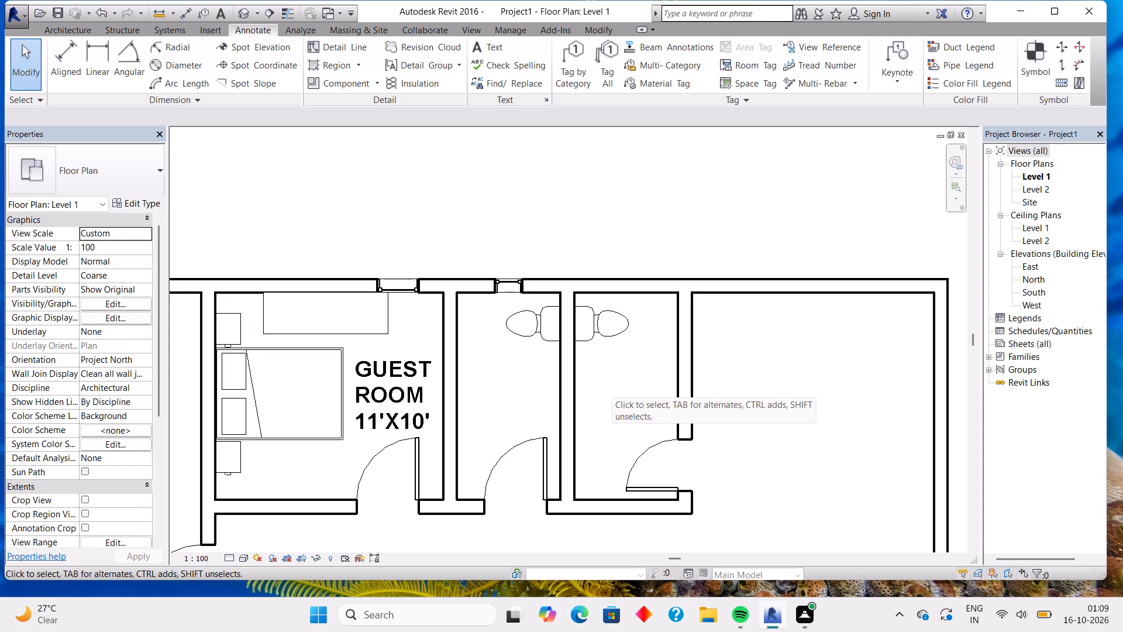
scroll(584, 403, "up", 2)
scroll(584, 403, "down", 3)
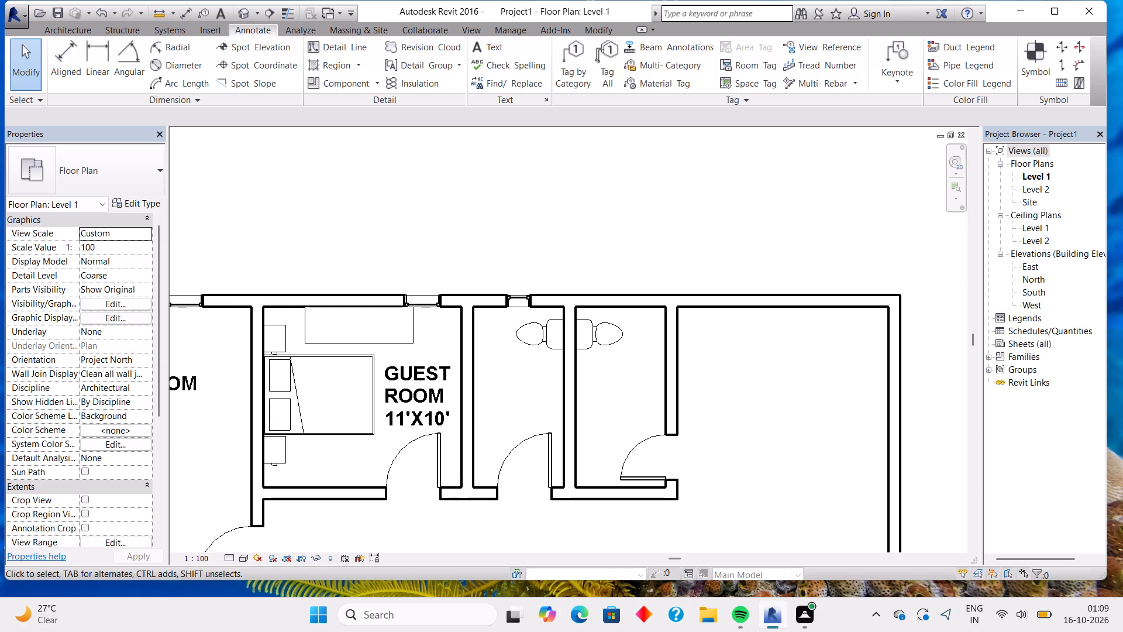
scroll(607, 381, "up", 2)
scroll(607, 381, "down", 1)
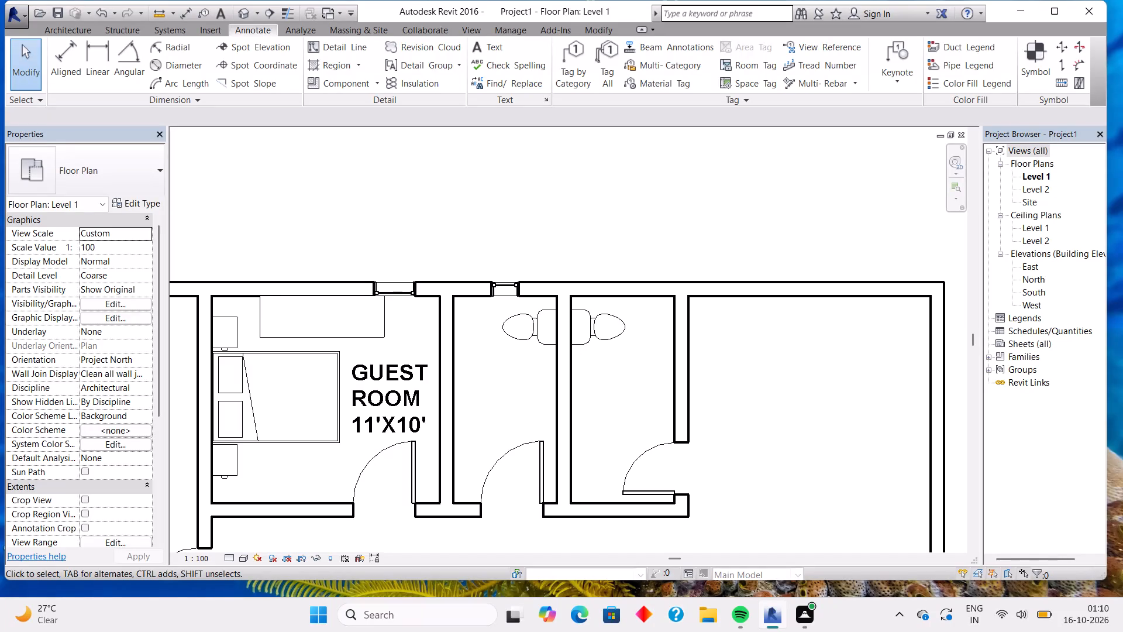
left_click(492, 52)
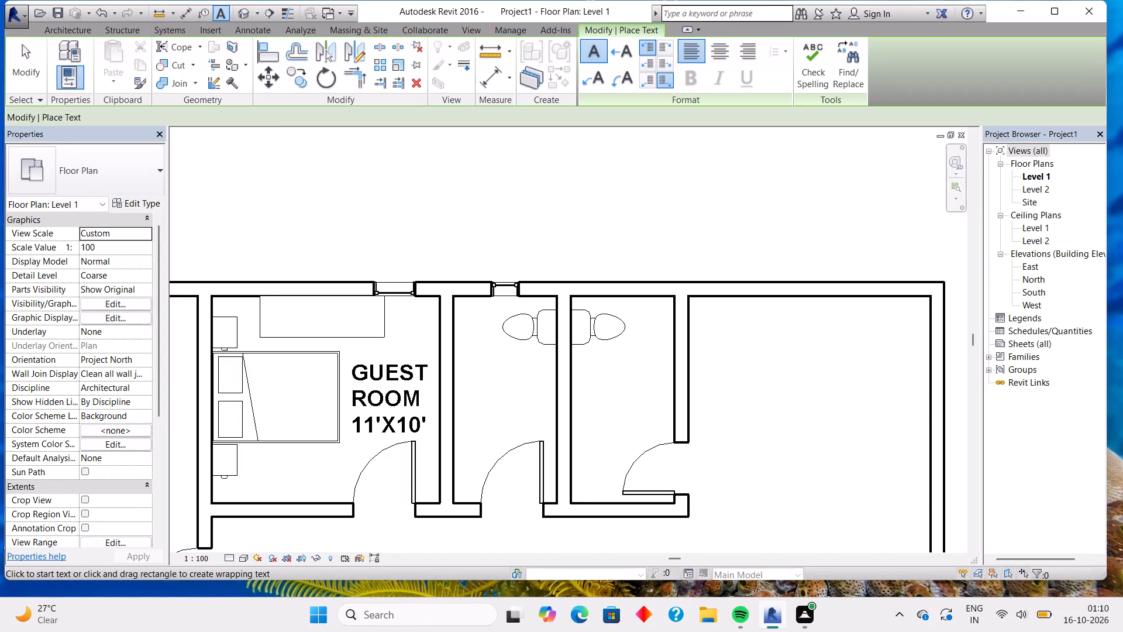
left_click(463, 364)
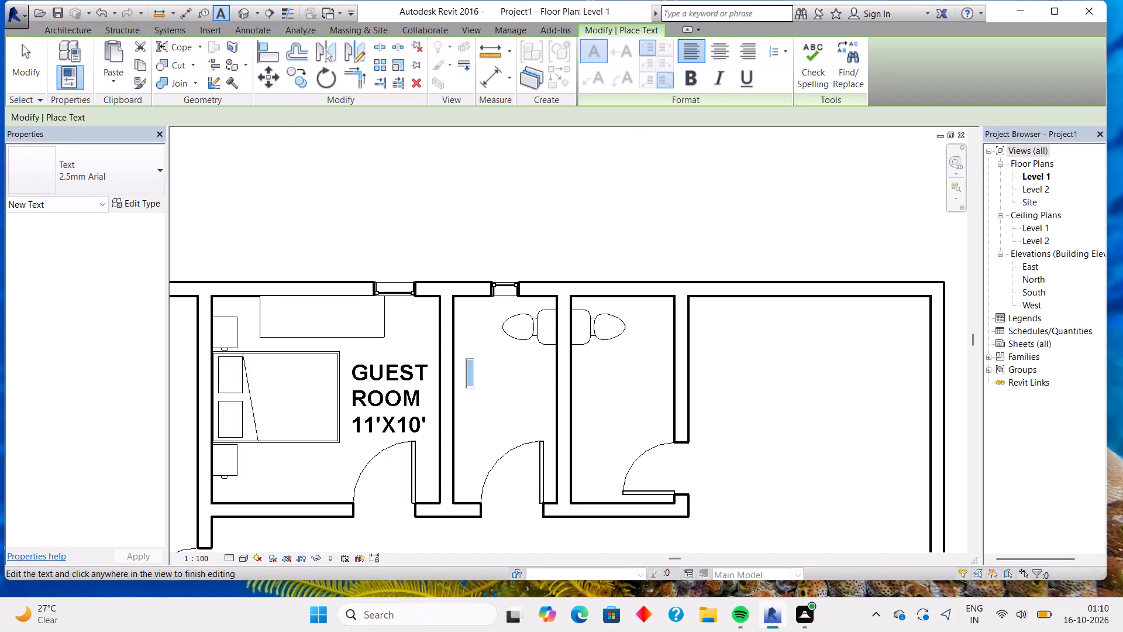
left_click(696, 85)
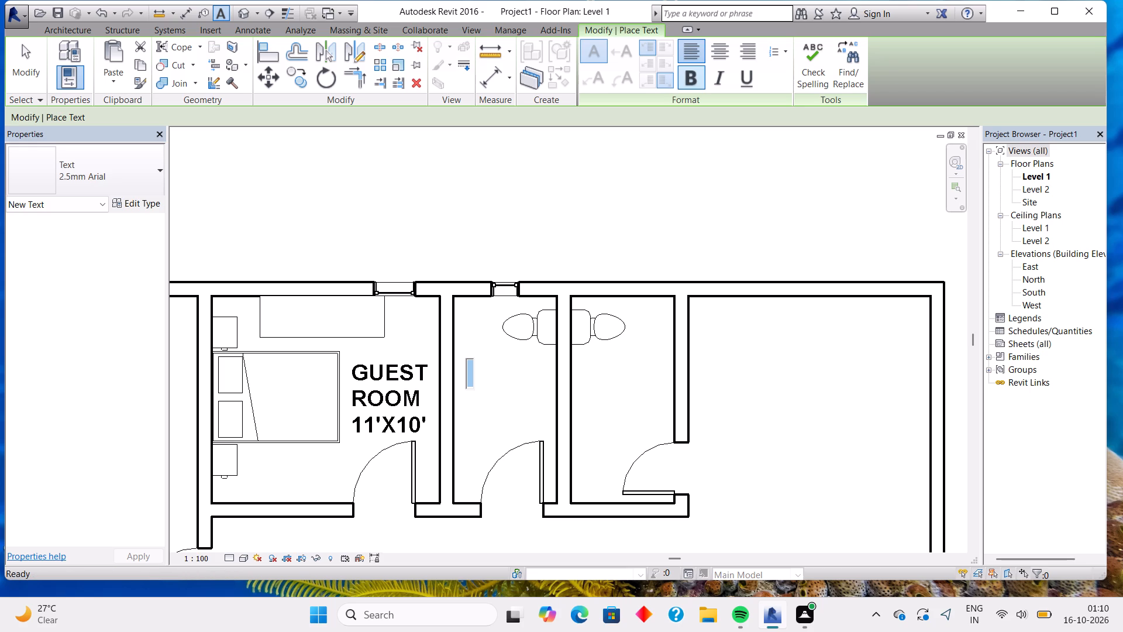
type("TOILET")
key("Return")
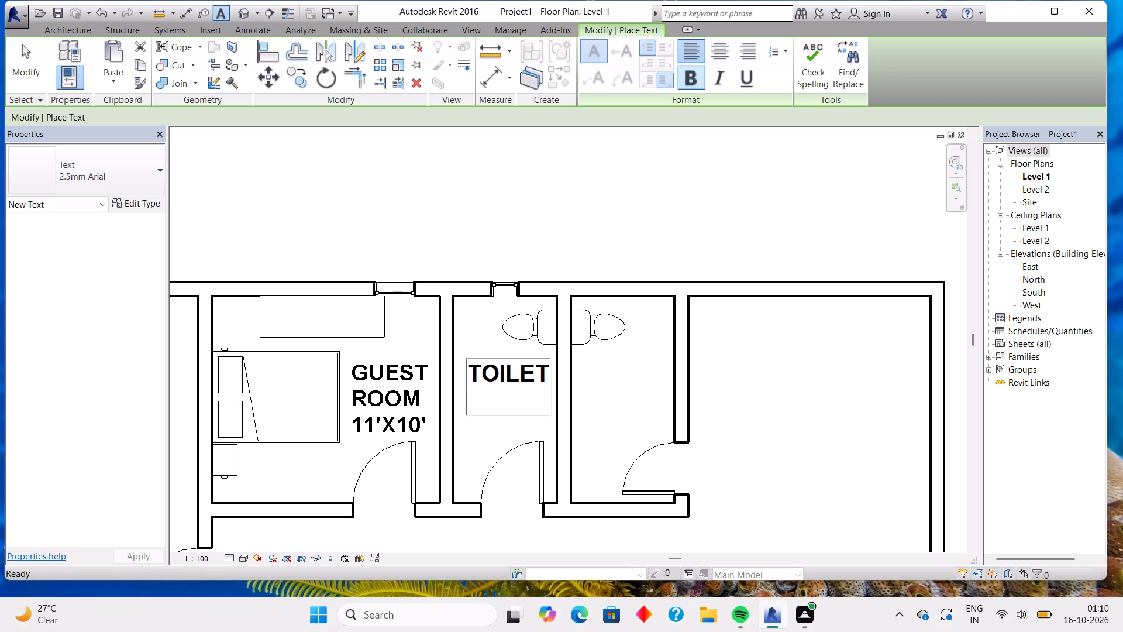
type("5'")
key("x")
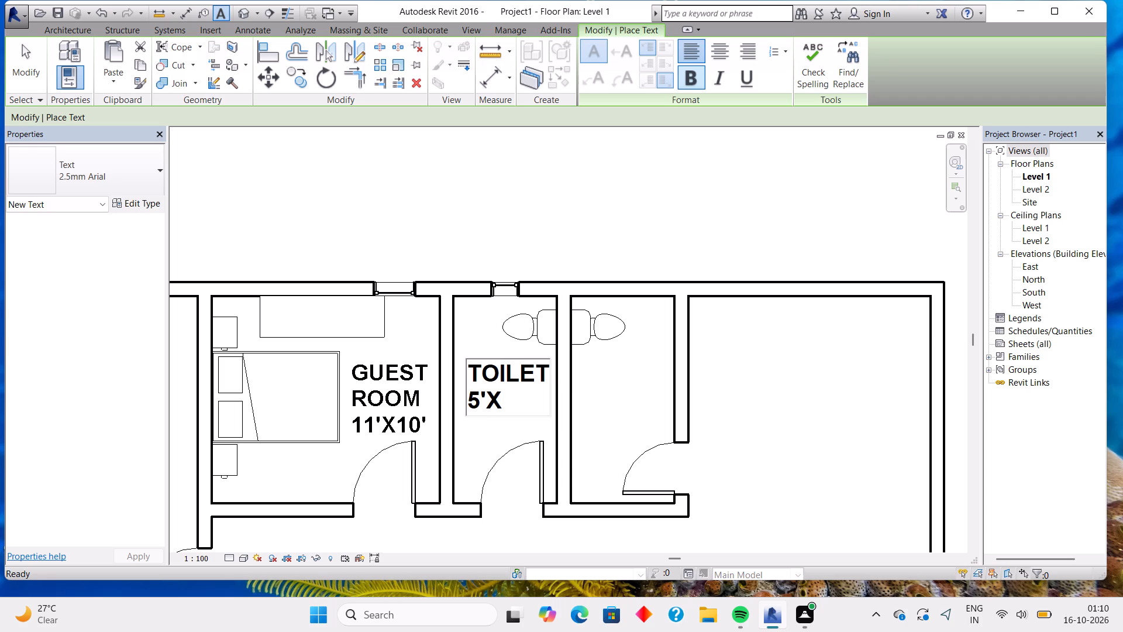
type("10")
key("apostrophe")
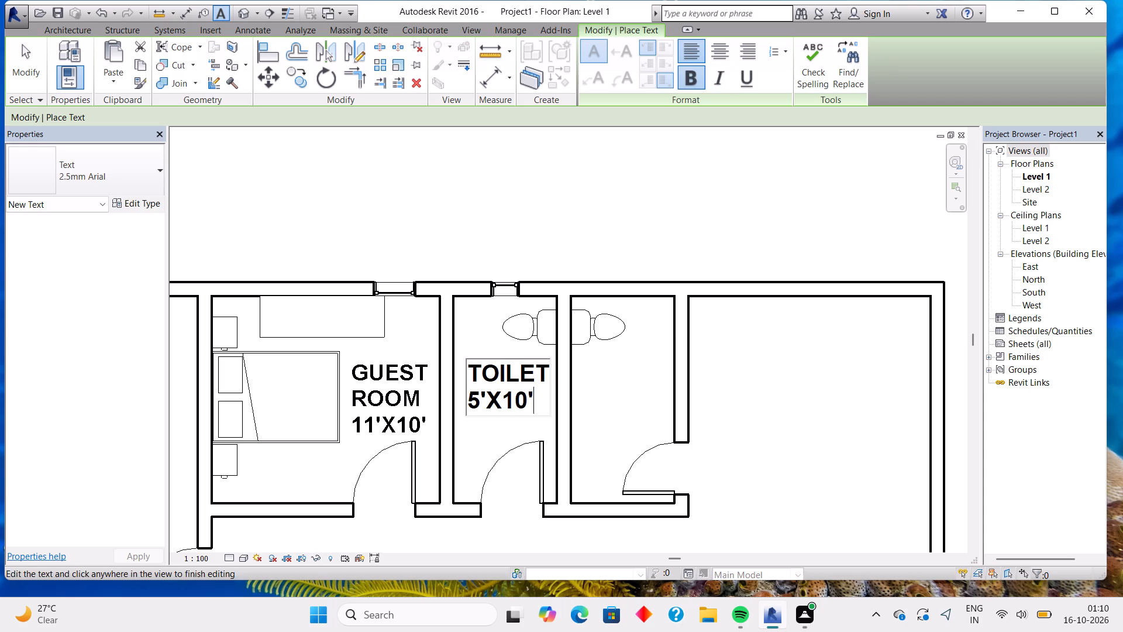
left_click(577, 366)
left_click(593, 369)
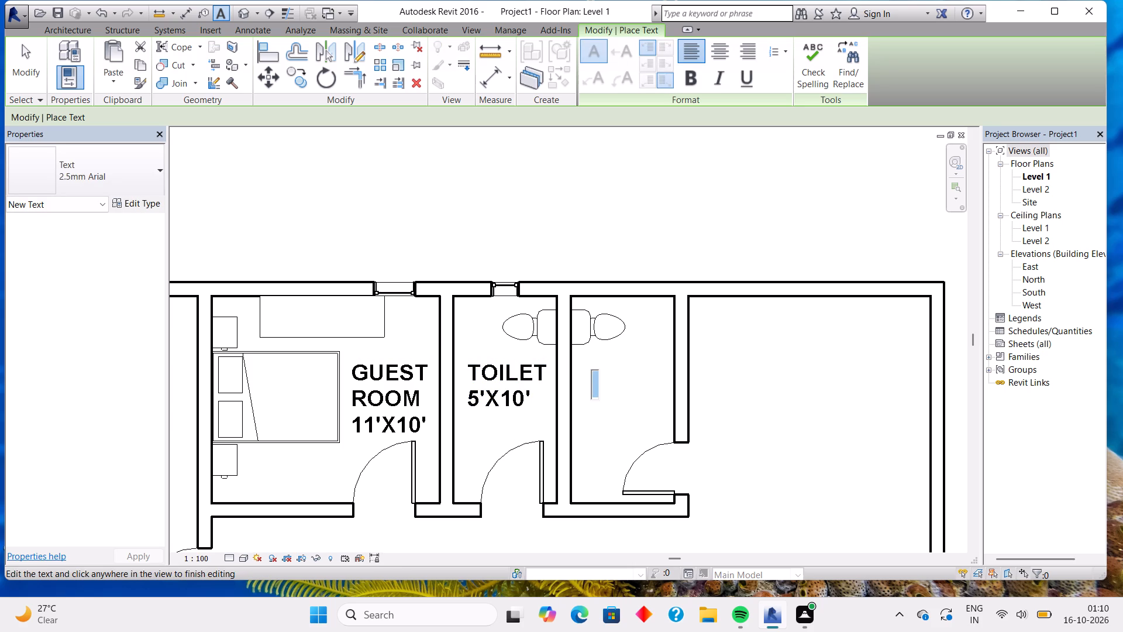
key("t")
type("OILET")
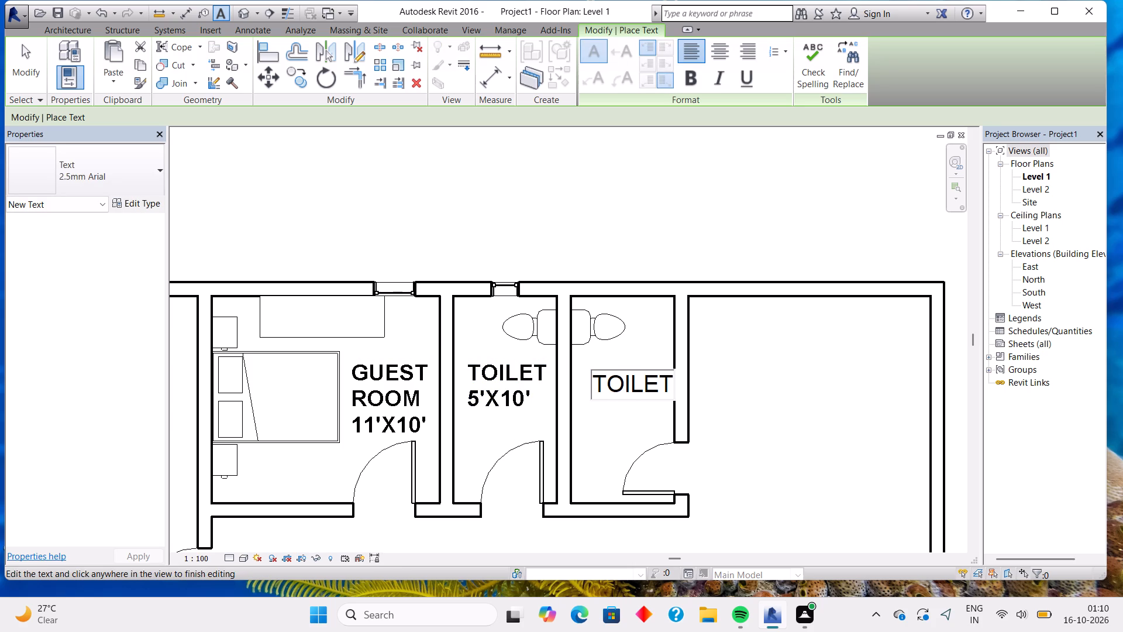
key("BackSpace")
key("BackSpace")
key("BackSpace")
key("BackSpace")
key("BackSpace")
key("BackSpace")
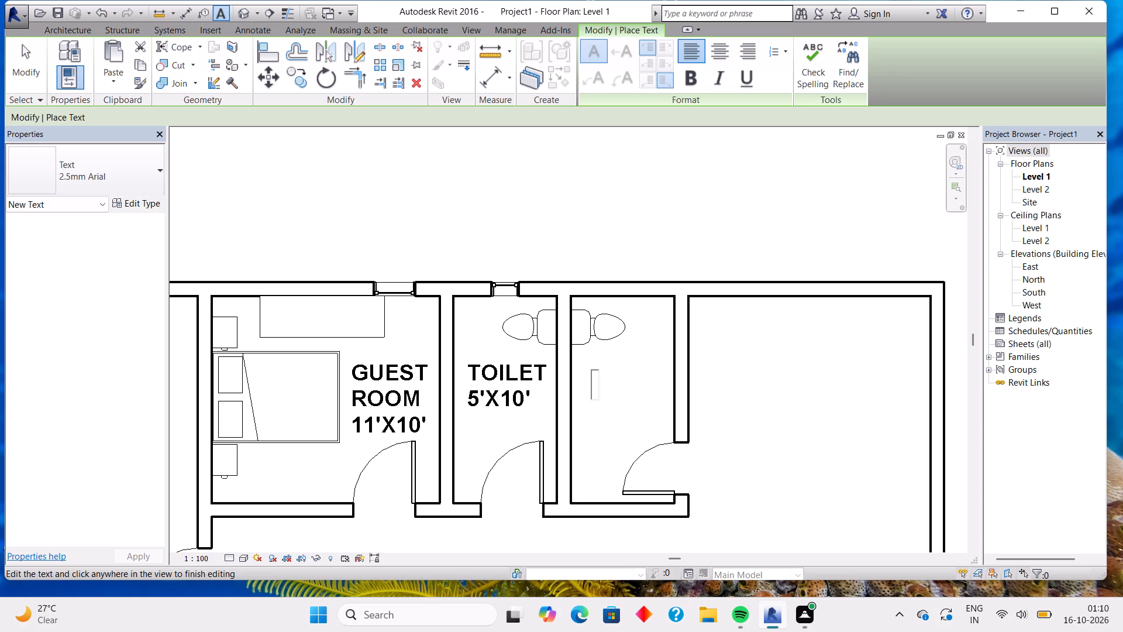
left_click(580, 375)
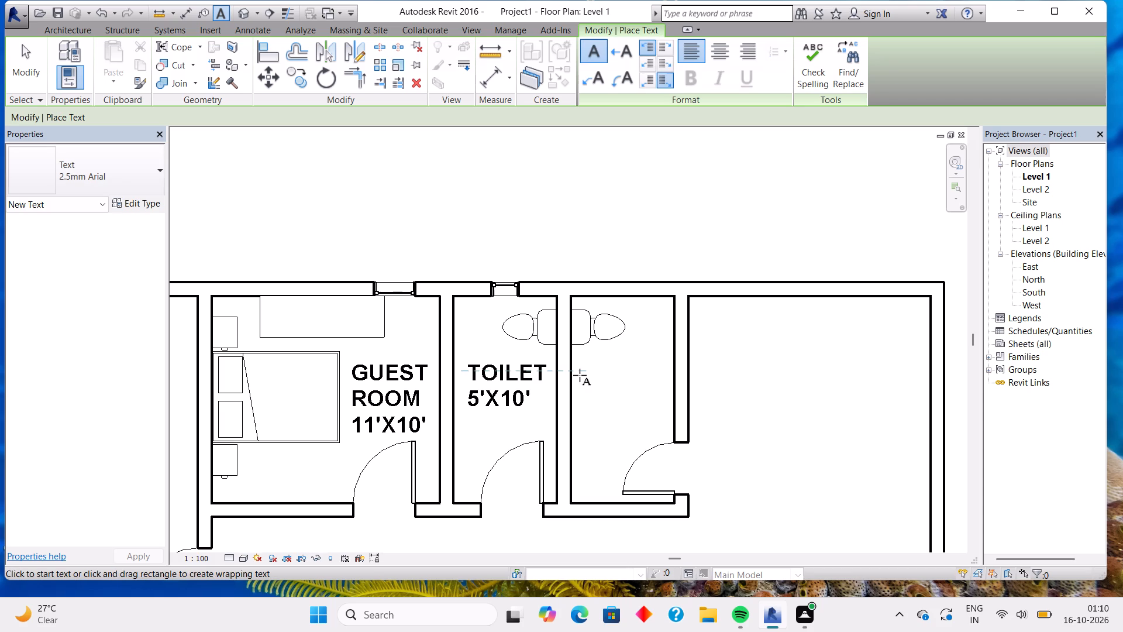
Label the easternmost toilet room with bold two-line text TOILET and 5'X10', placed below its toilet fixture.
left_click(578, 372)
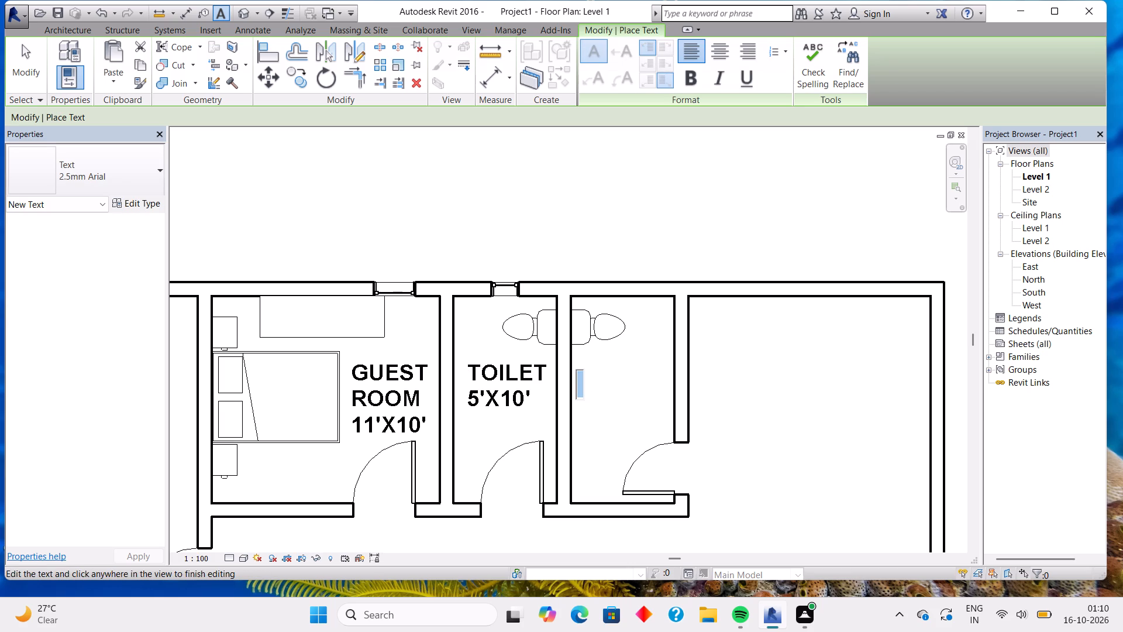
left_click(686, 75)
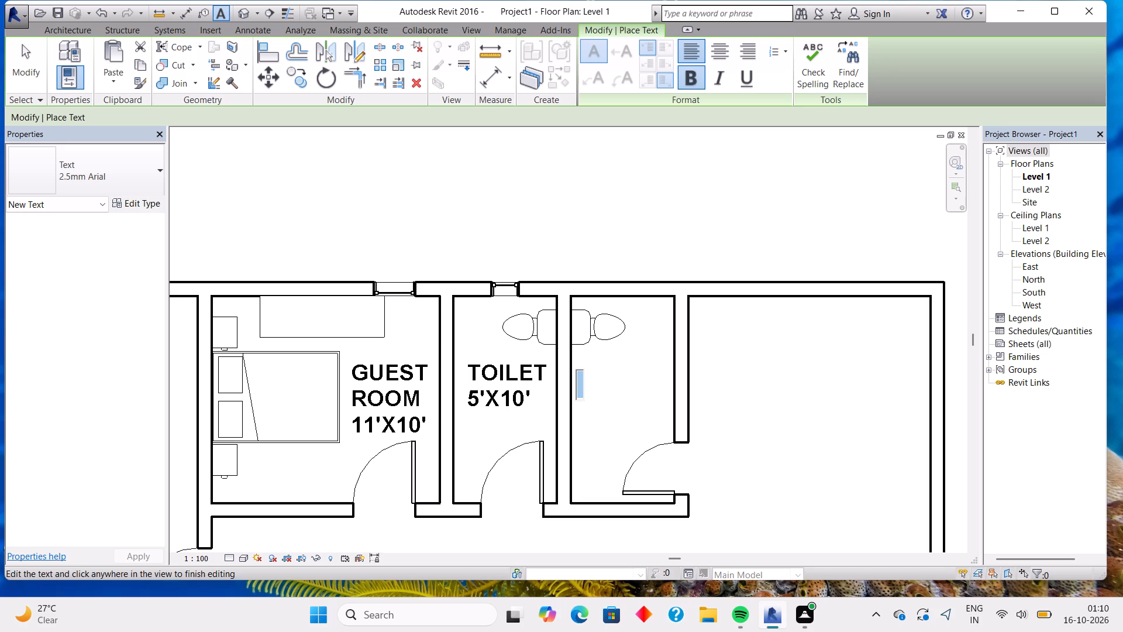
type("TOILR")
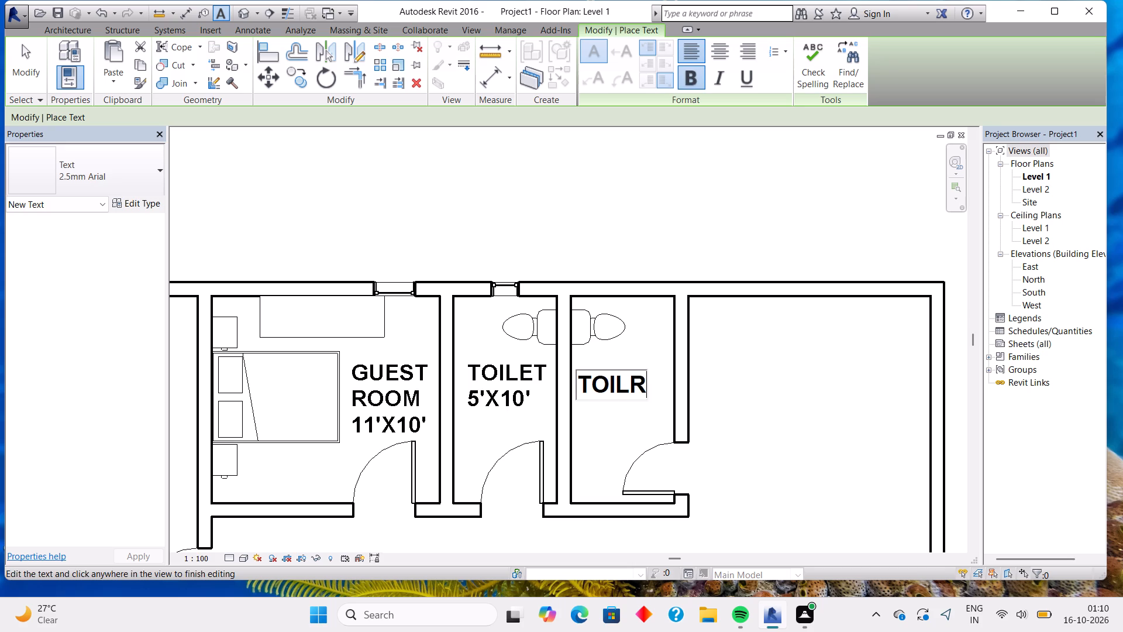
key("BackSpace")
type("ET")
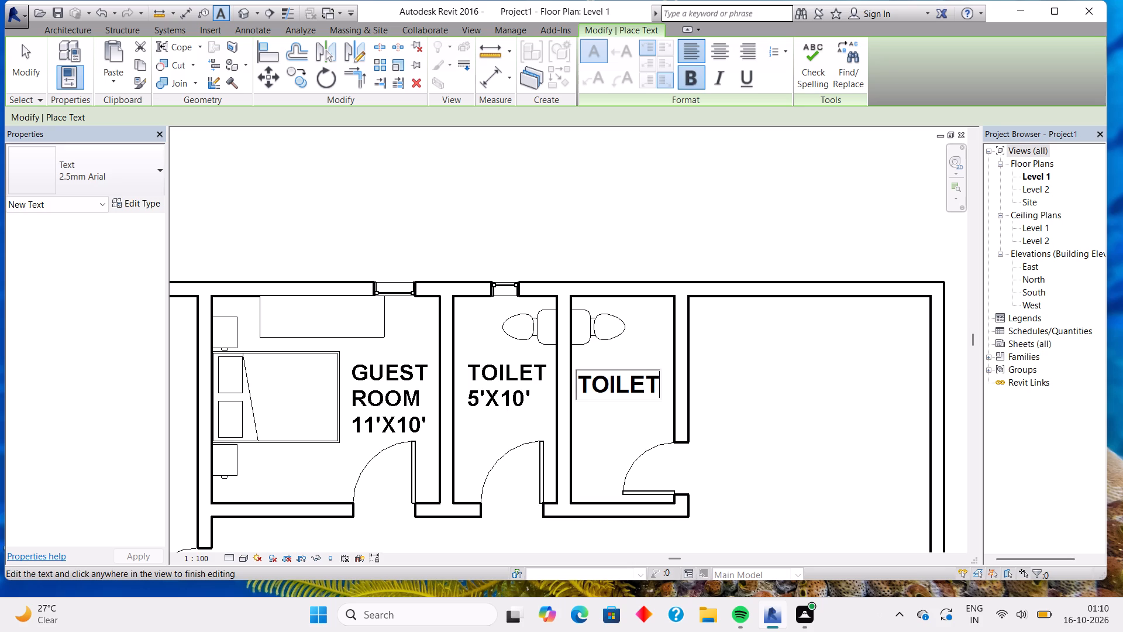
key("Return")
key("5")
key("apostrophe")
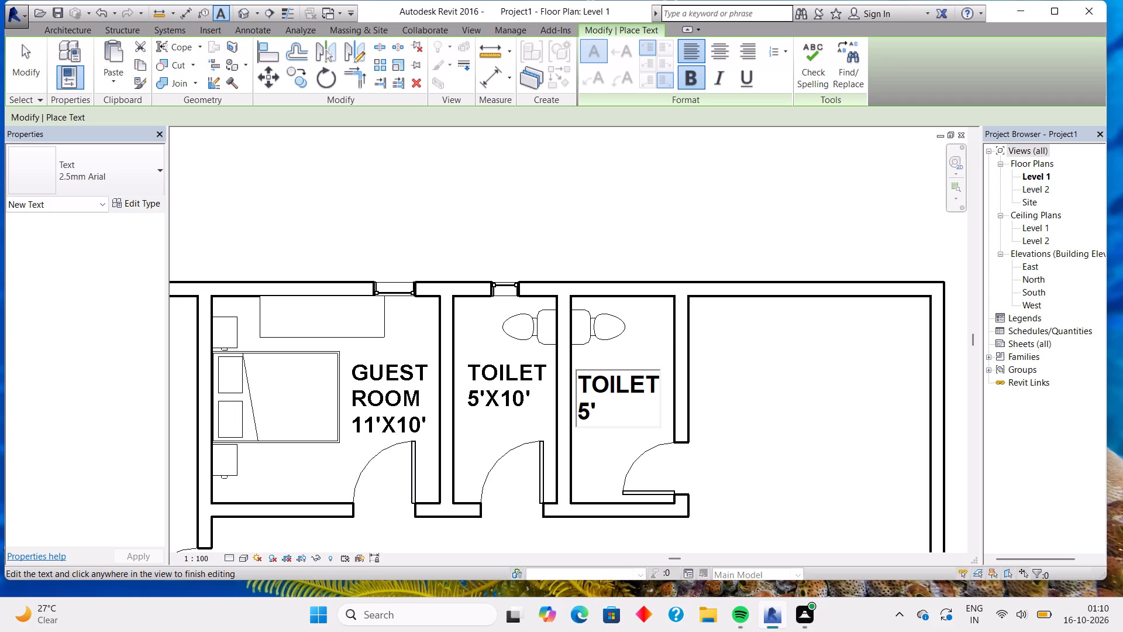
key("x")
type("10")
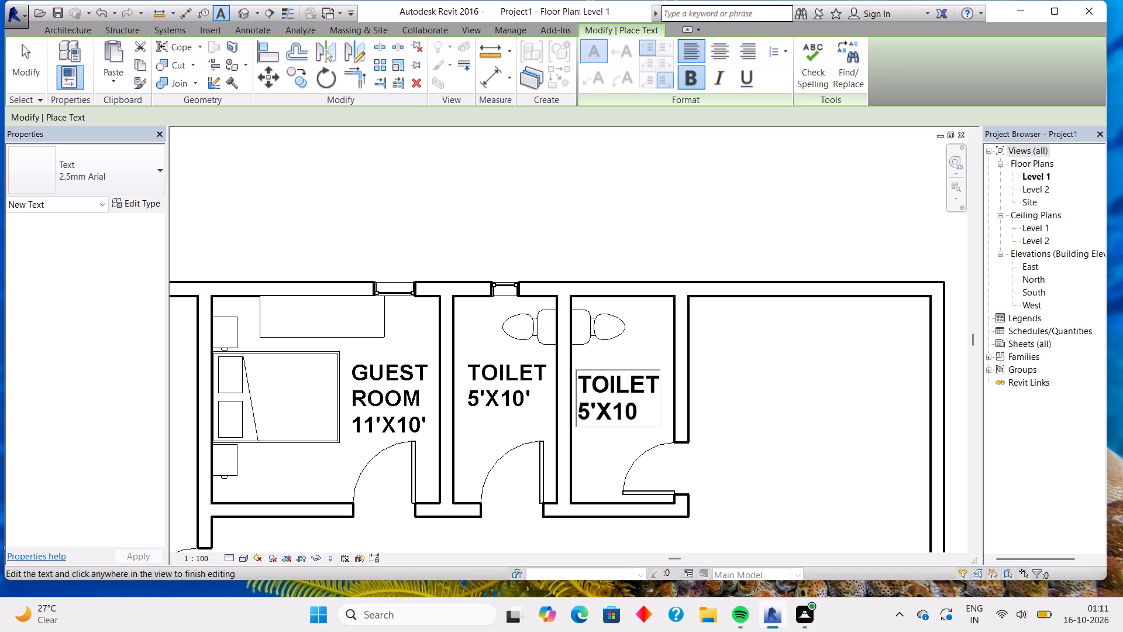
key("apostrophe")
scroll(736, 351, "down", 3)
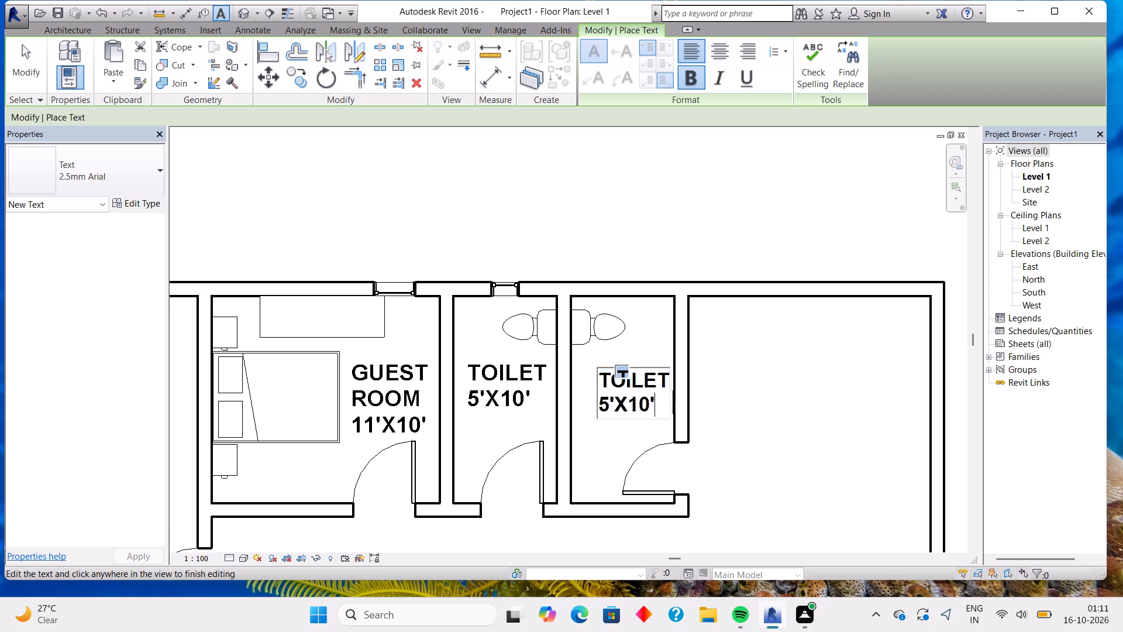
left_click(736, 351)
left_click(763, 373)
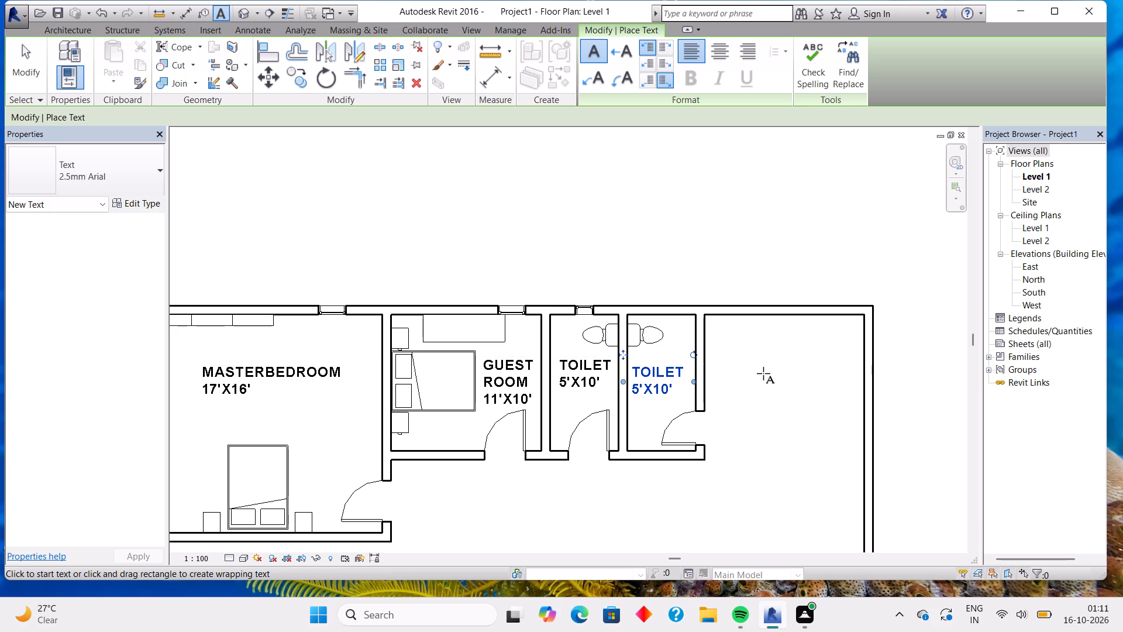
key("Escape")
key("Escape")
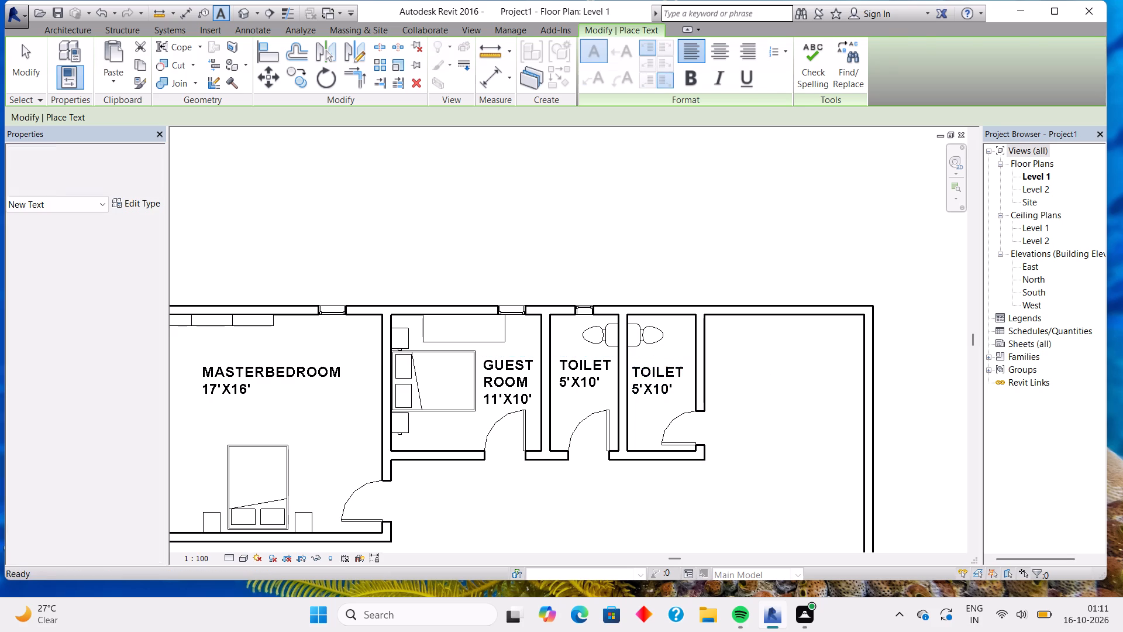
Nudge the easternmost toilet room's label slightly east and north, in line with the neighbouring TOILET label.
left_click(677, 367)
key("Right")
key("Right")
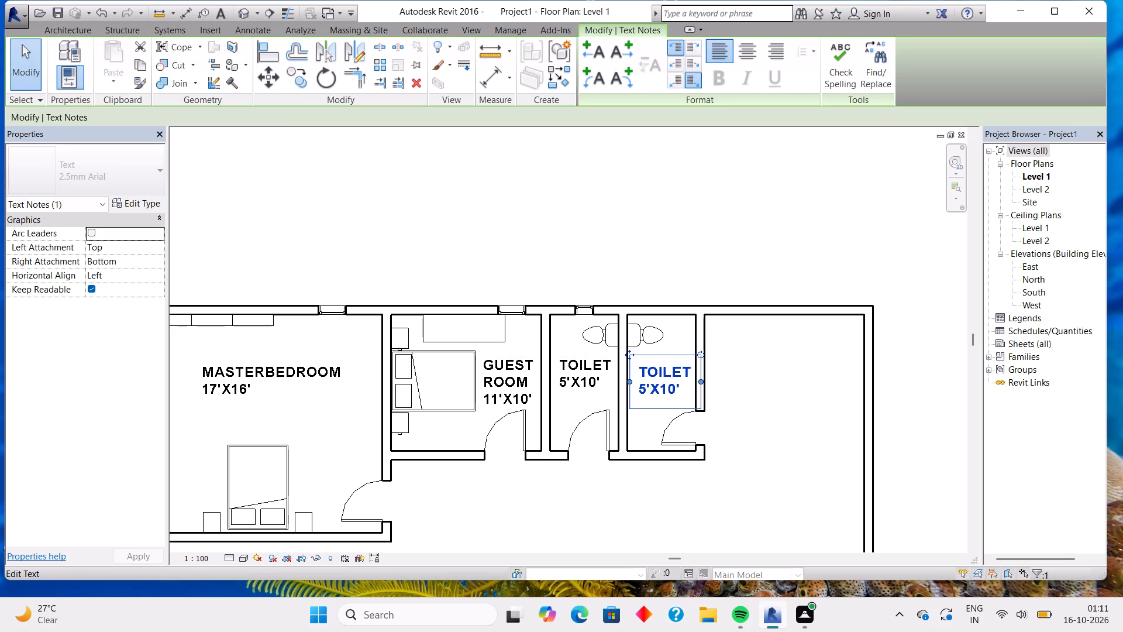
key("Left")
key("Up")
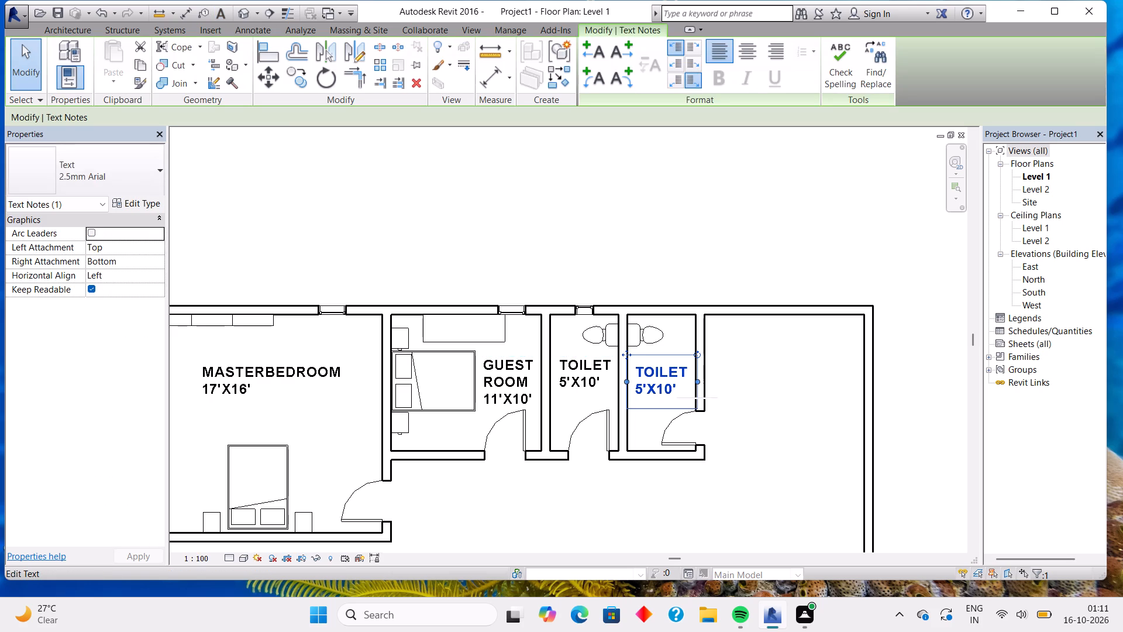
key("Up")
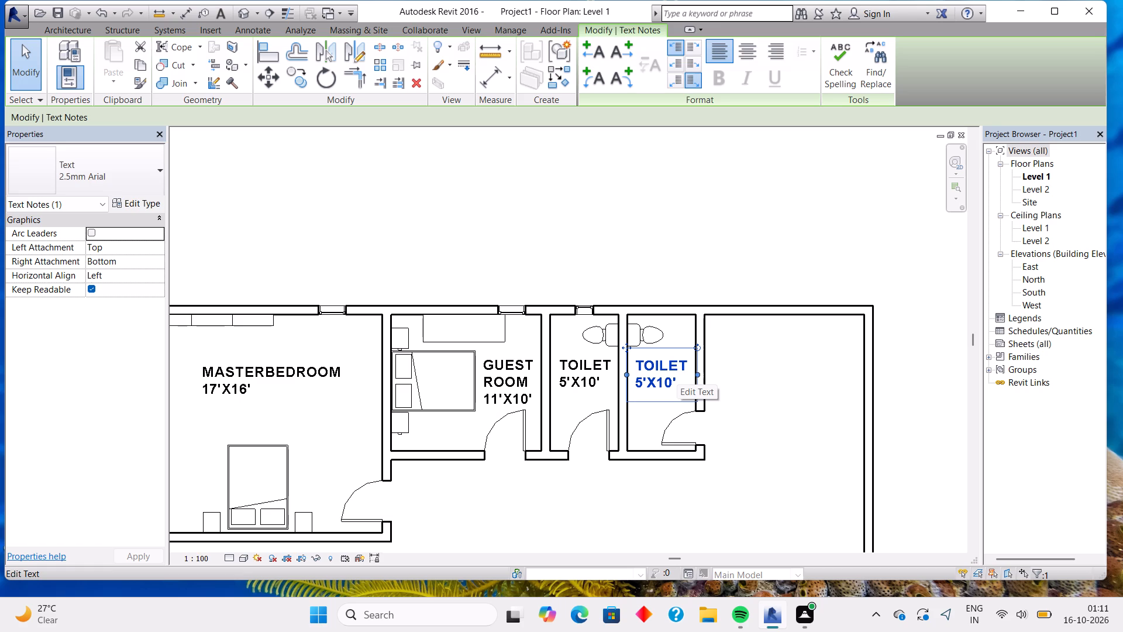
Nudge the GUEST ROOM label one increment north, away from the door swing.
left_click(522, 362)
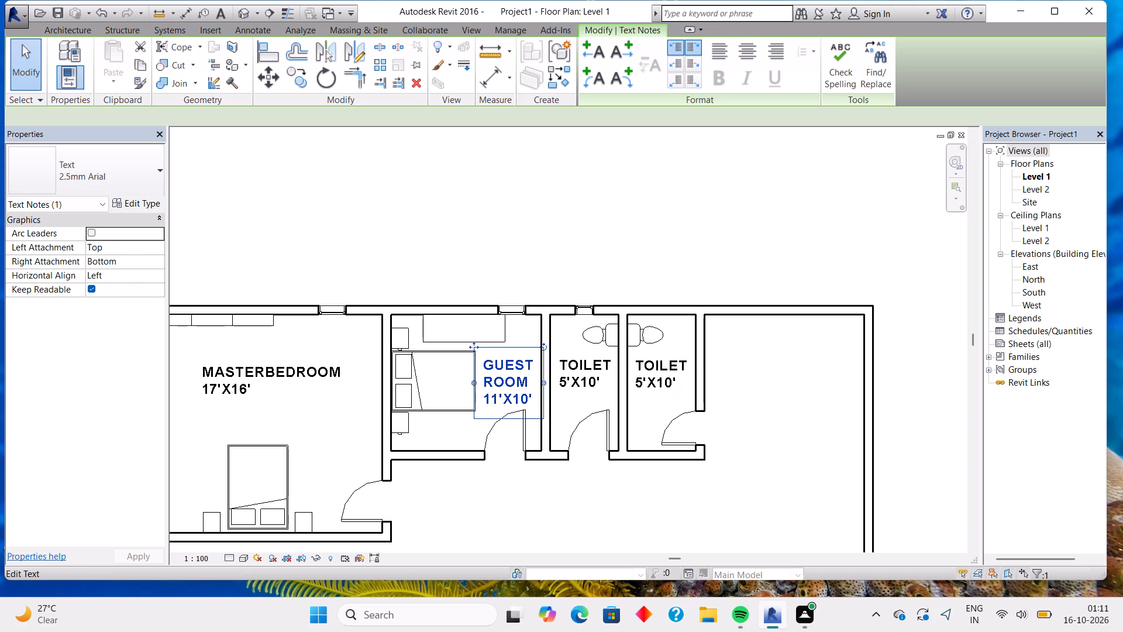
key("Up")
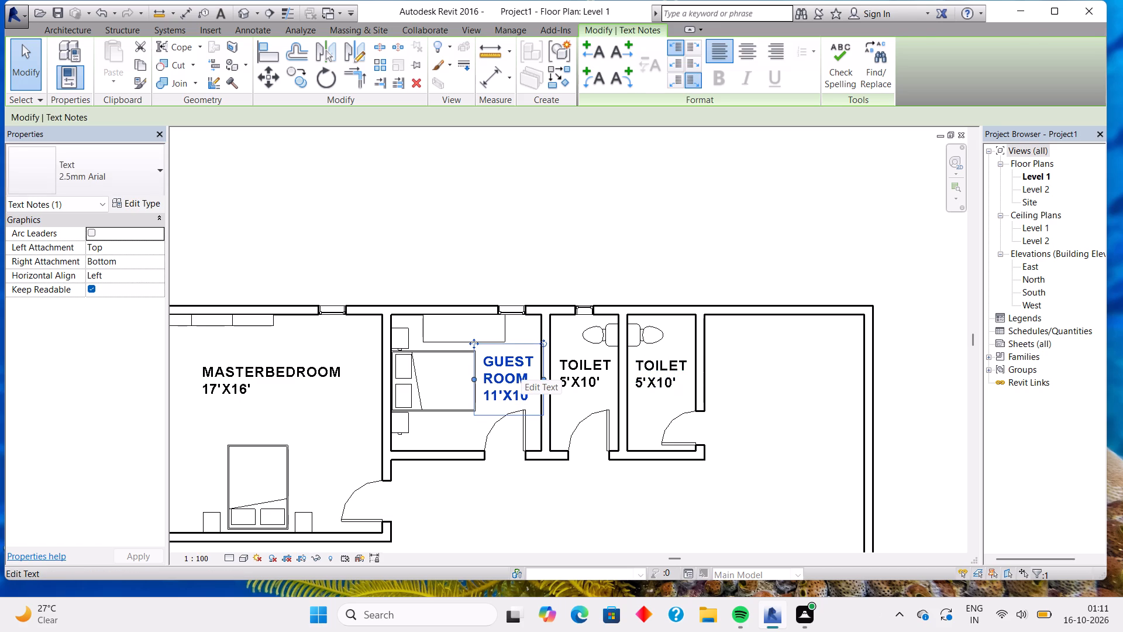
key("Escape")
Nudge the MASTERBEDROOM label one increment north.
left_click(277, 363)
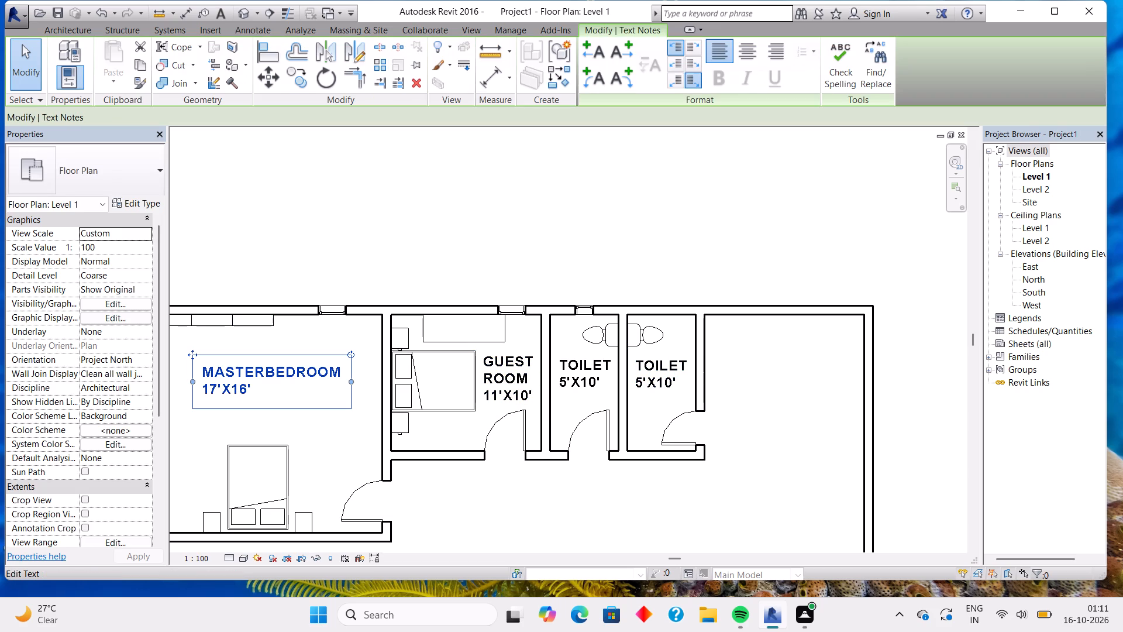
key("Up")
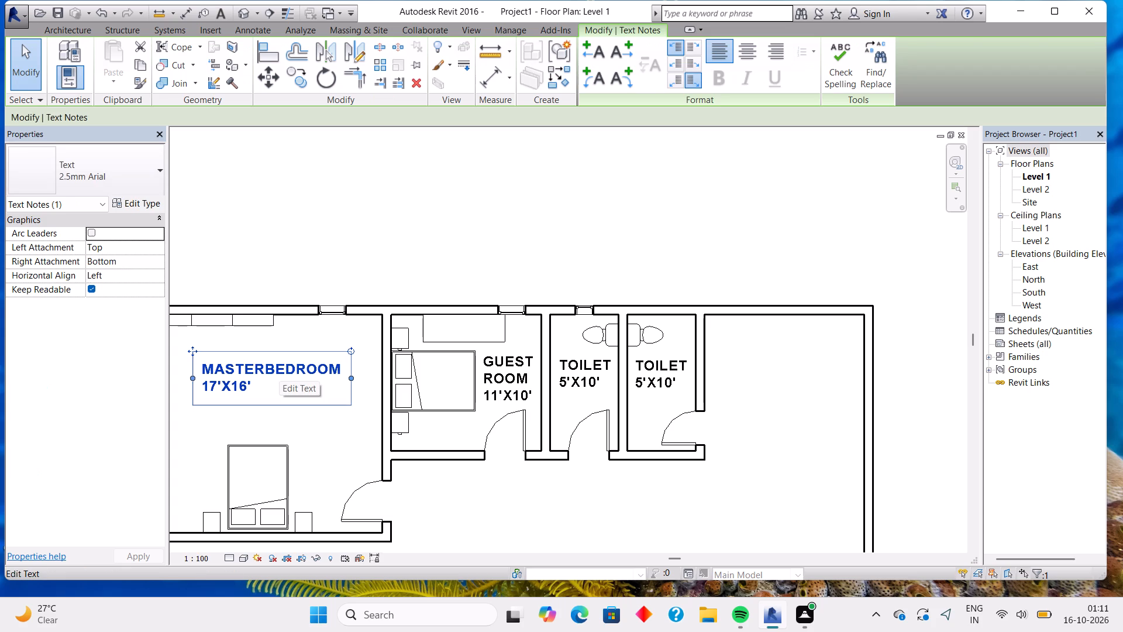
Draw a wall 16'-0" south from the easternmost toilet's northeast corner, continuing about 11'-8" east to the exterior wall.
key("Escape")
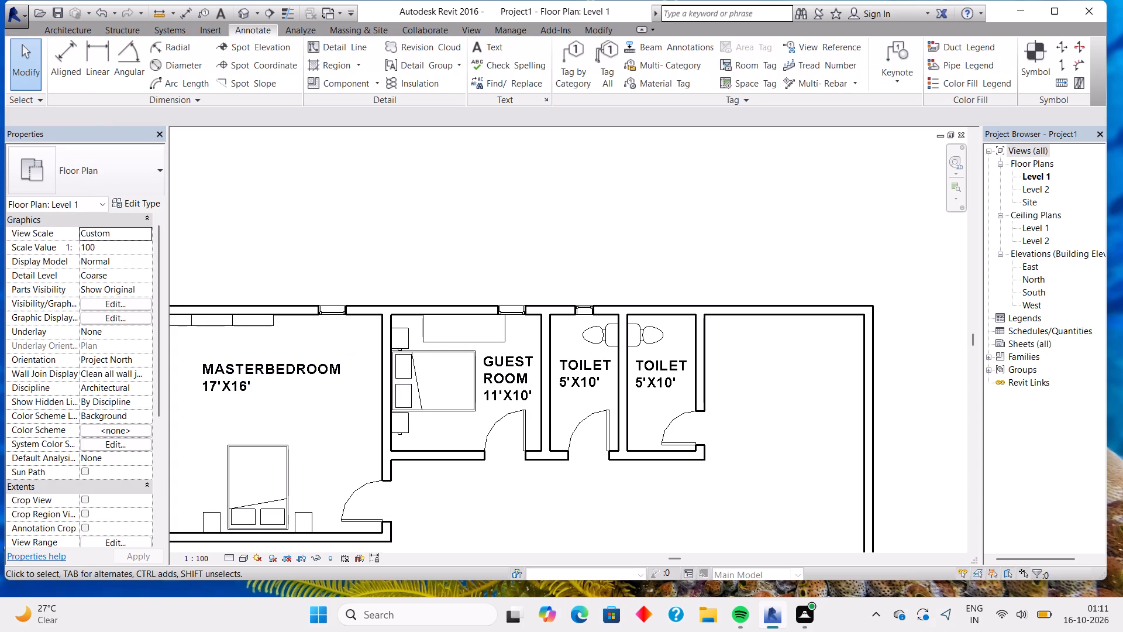
scroll(761, 391, "down", 3)
scroll(761, 391, "up", 4)
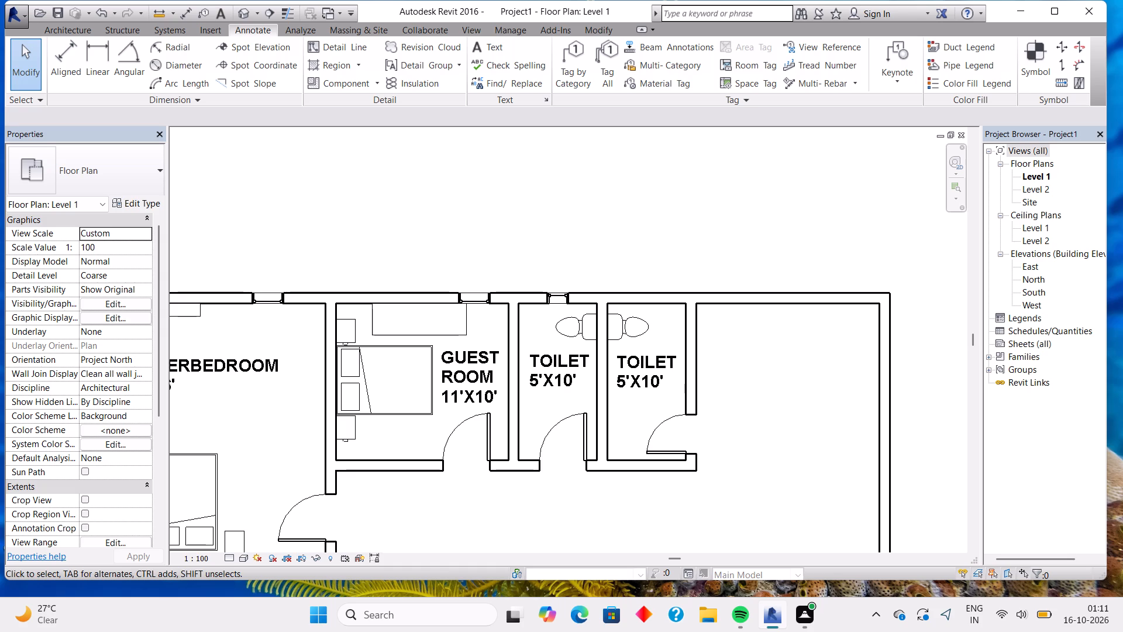
middle_click_drag(776, 376, 780, 279)
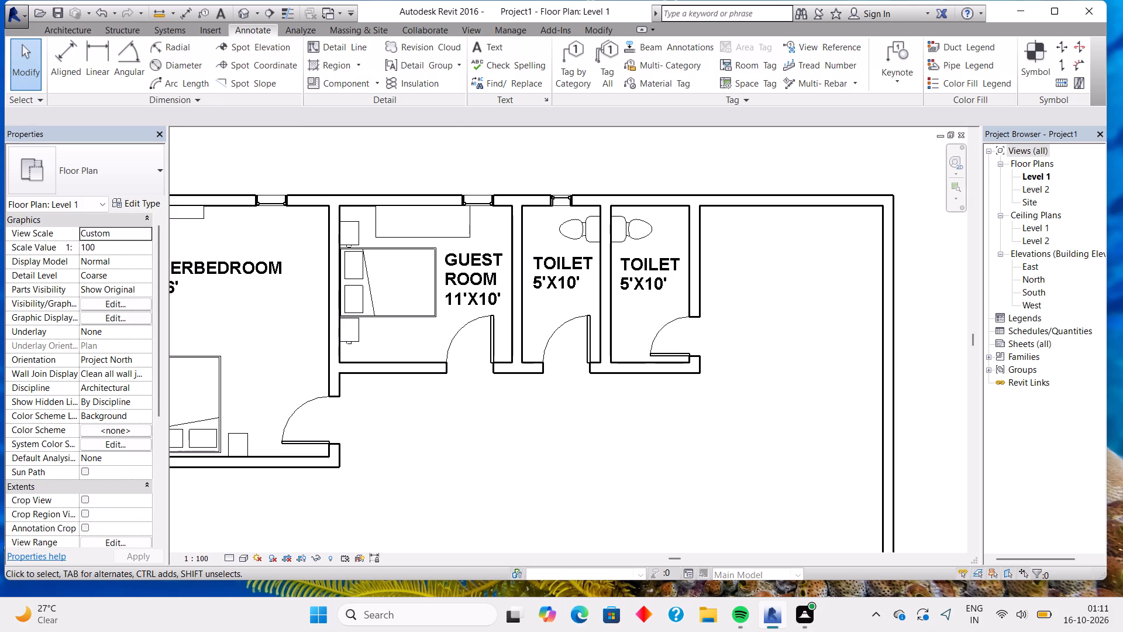
left_click(85, 28)
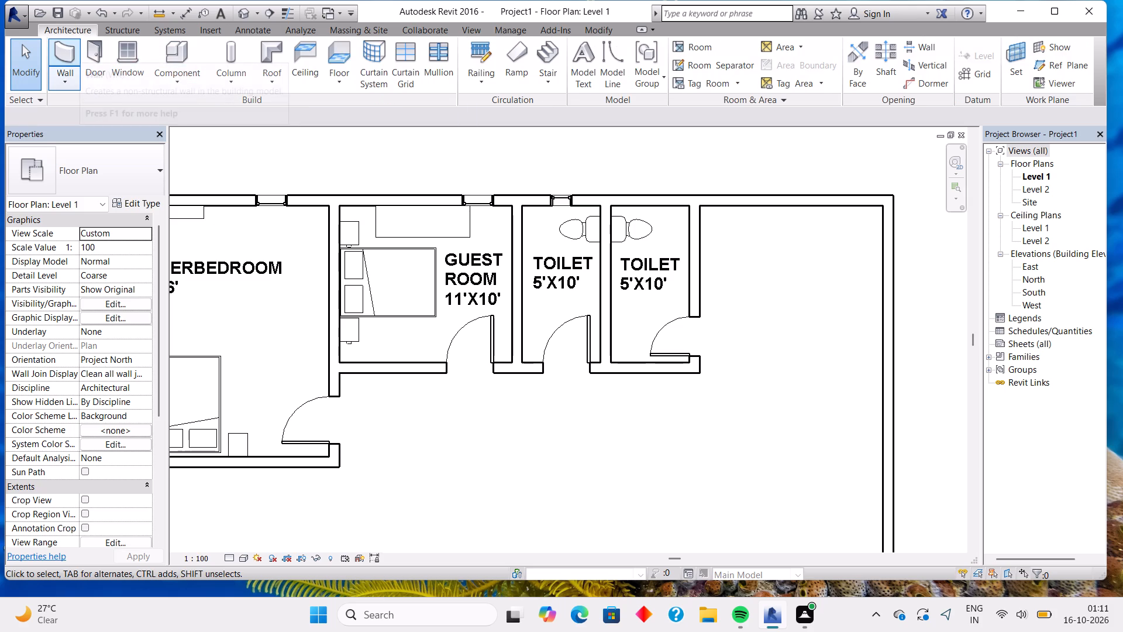
left_click(68, 57)
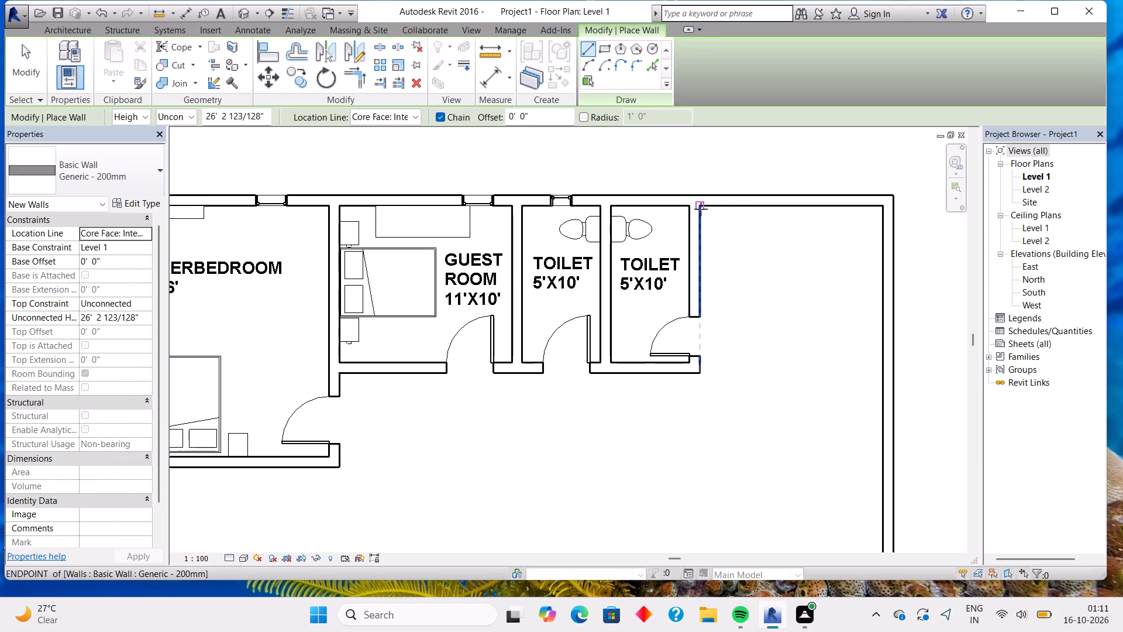
left_click(701, 209)
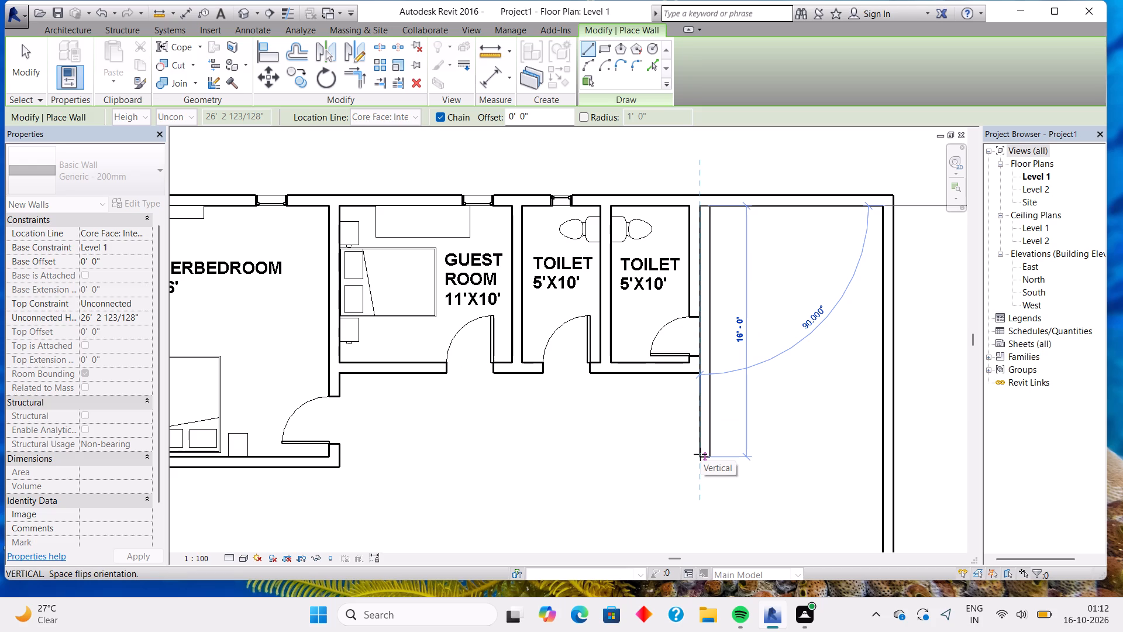
left_click(700, 454)
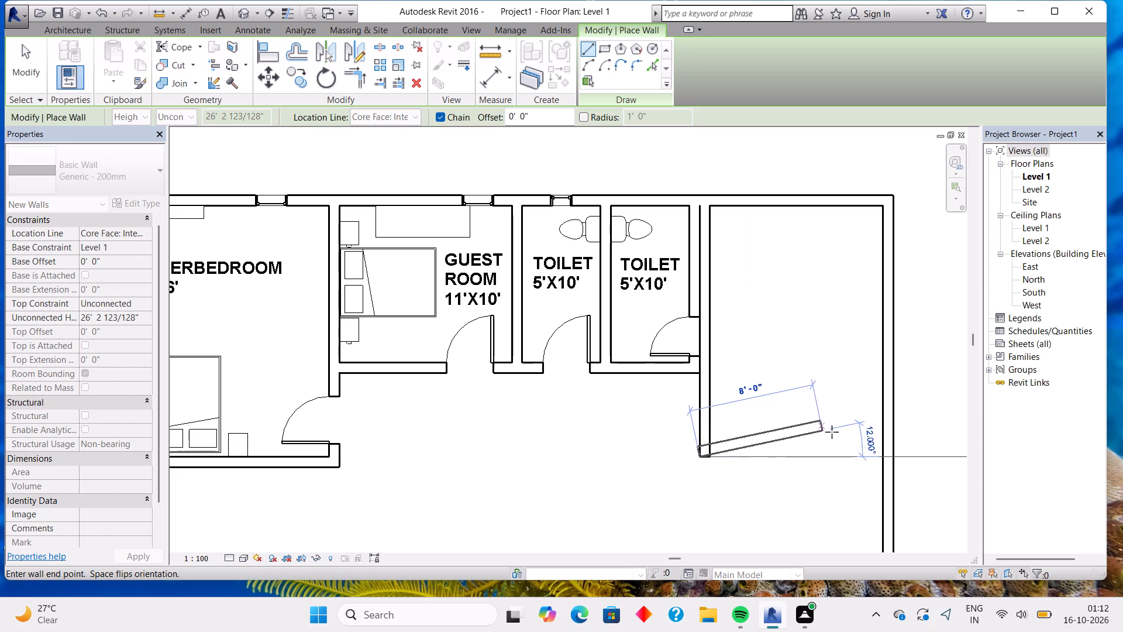
left_click(881, 453)
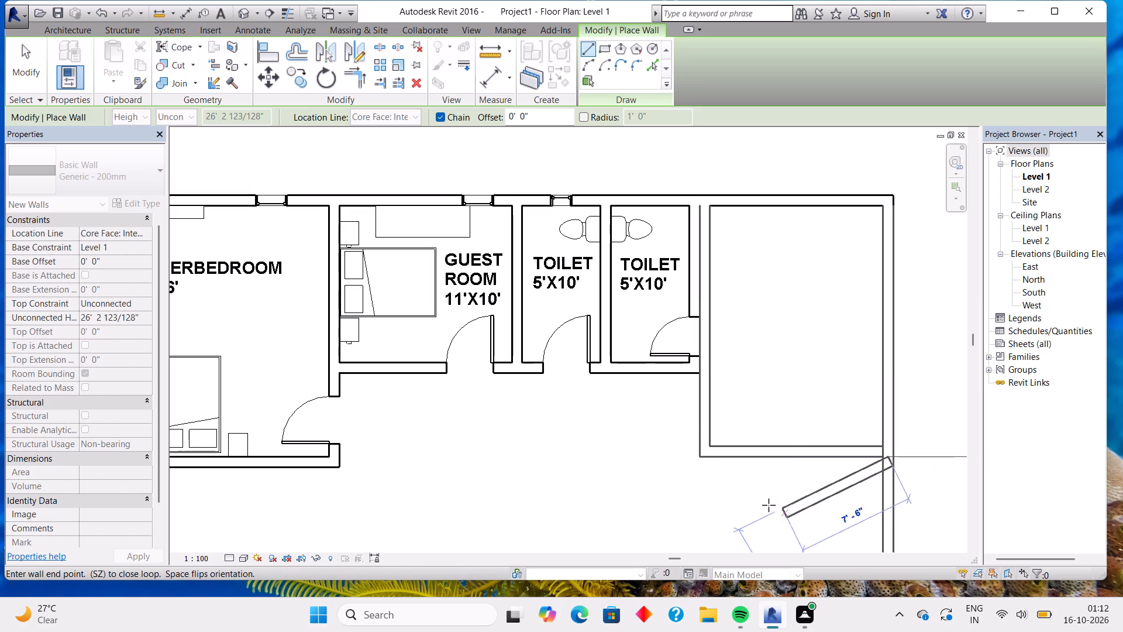
key("Escape")
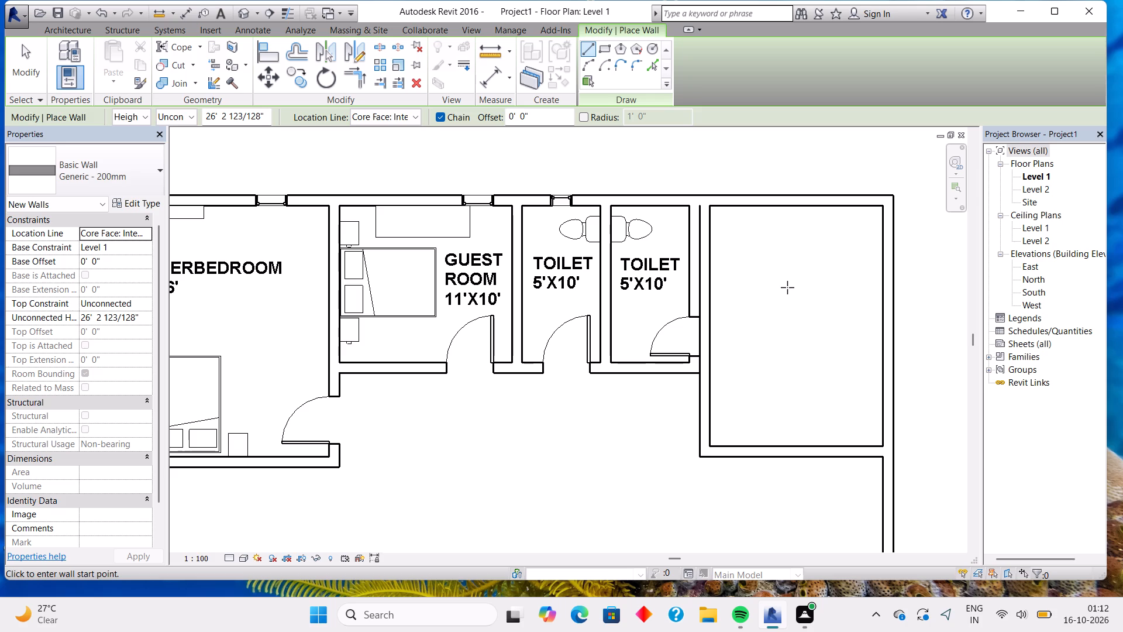
Measure the new northeast room's clear width between its west wall and the east exterior wall.
left_click(490, 77)
left_click(710, 263)
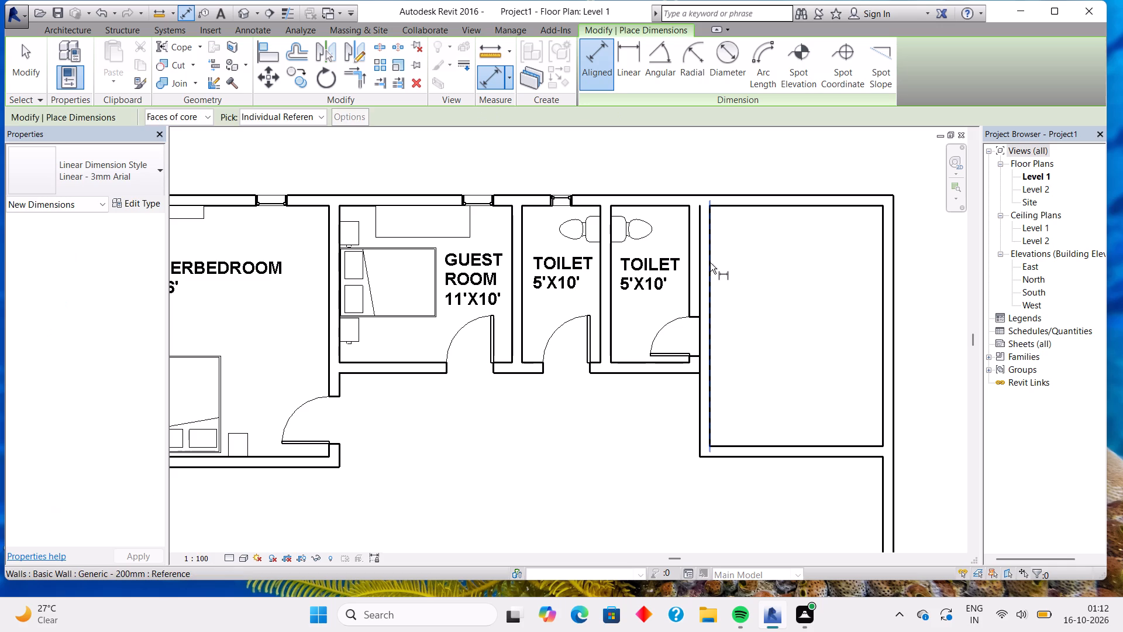
left_click(882, 254)
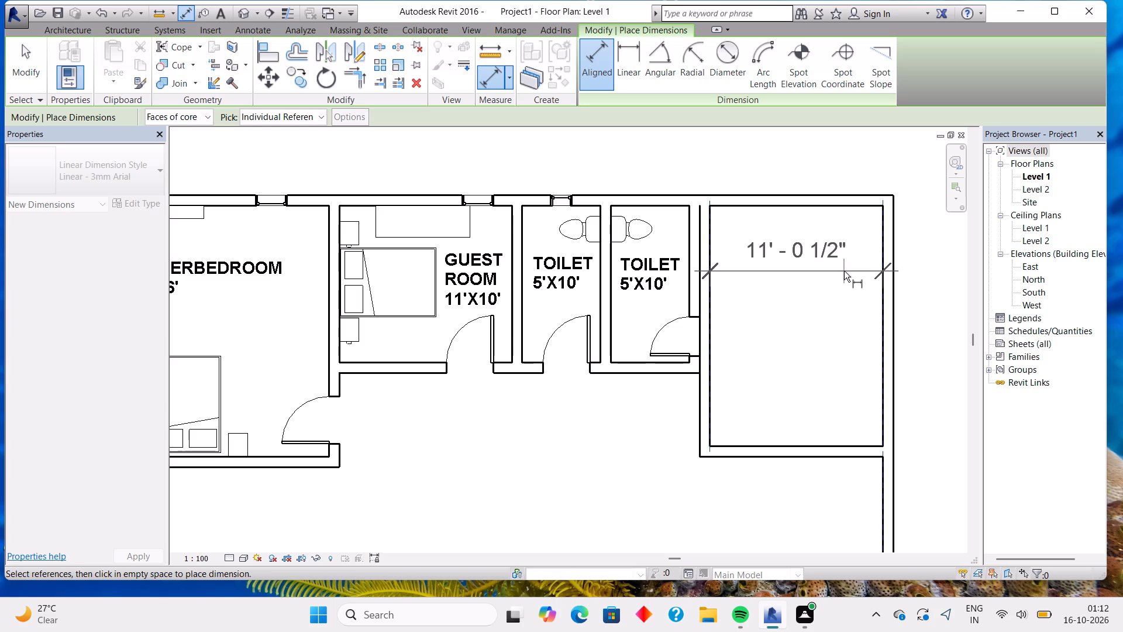
scroll(833, 275, "up", 3)
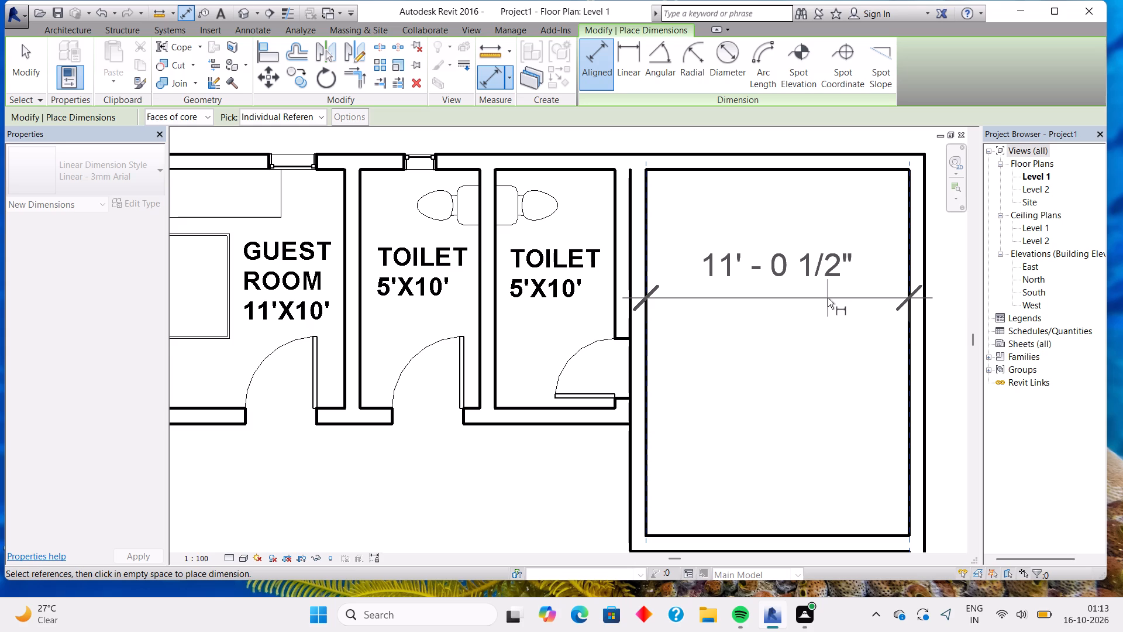
key("Escape")
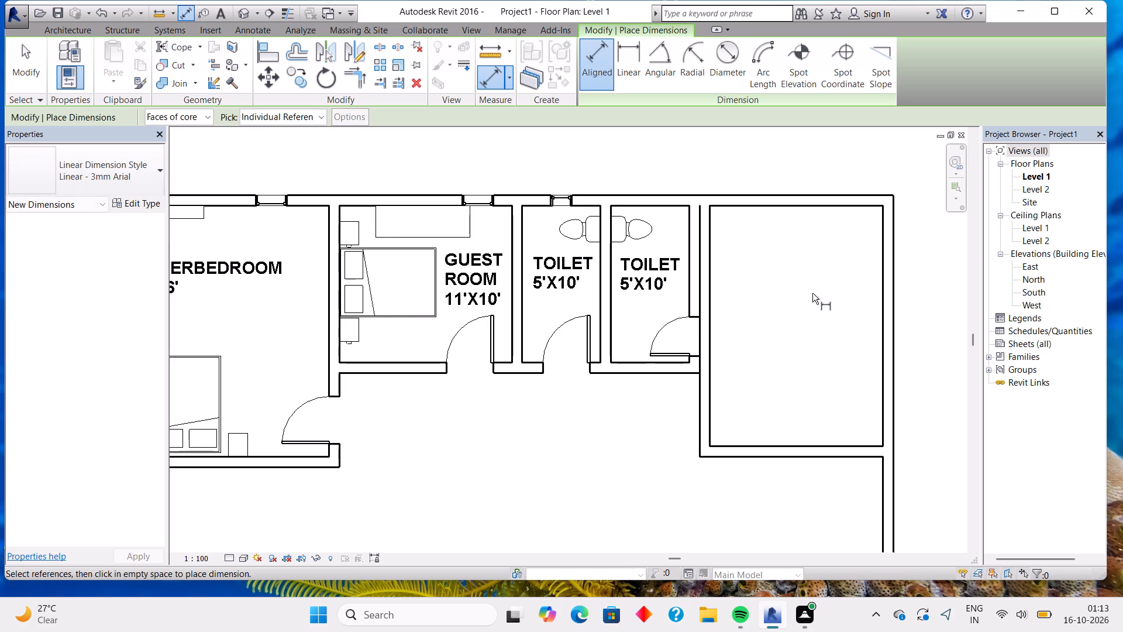
key("Escape")
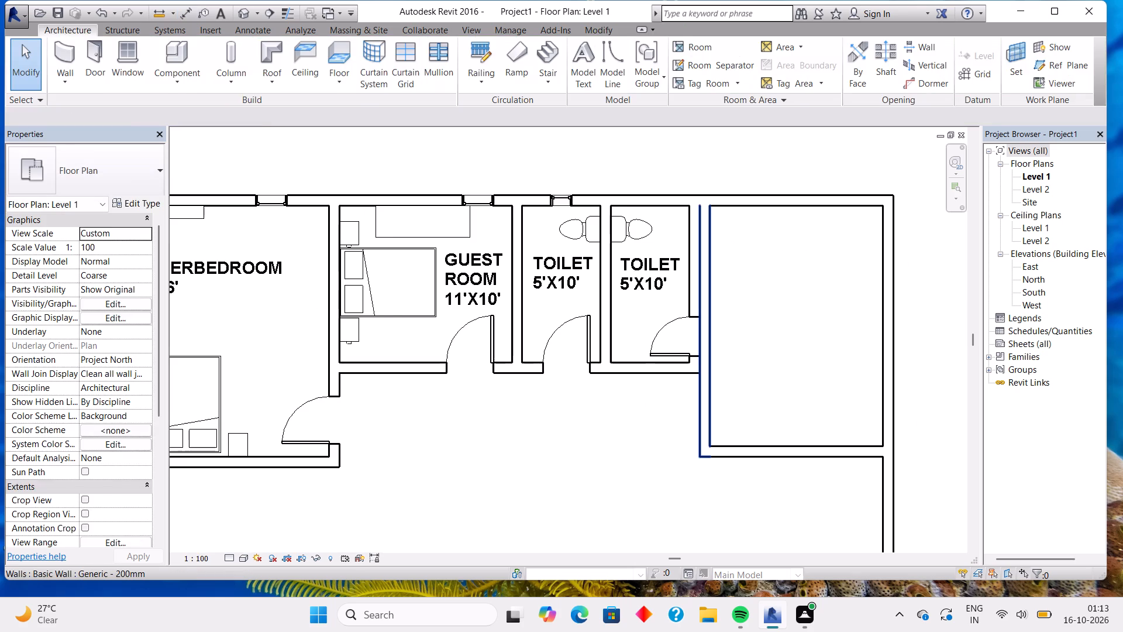
Delete the 16'-0" vertical wall that doubles the easternmost toilet's east wall.
left_click(712, 242)
key("Escape")
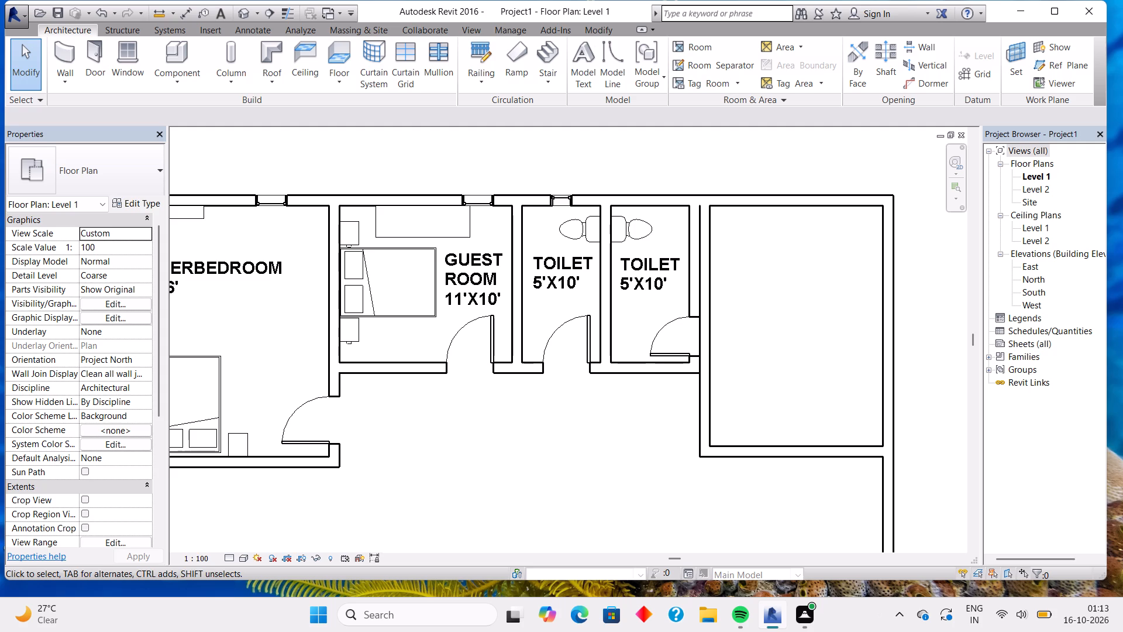
left_click(715, 373)
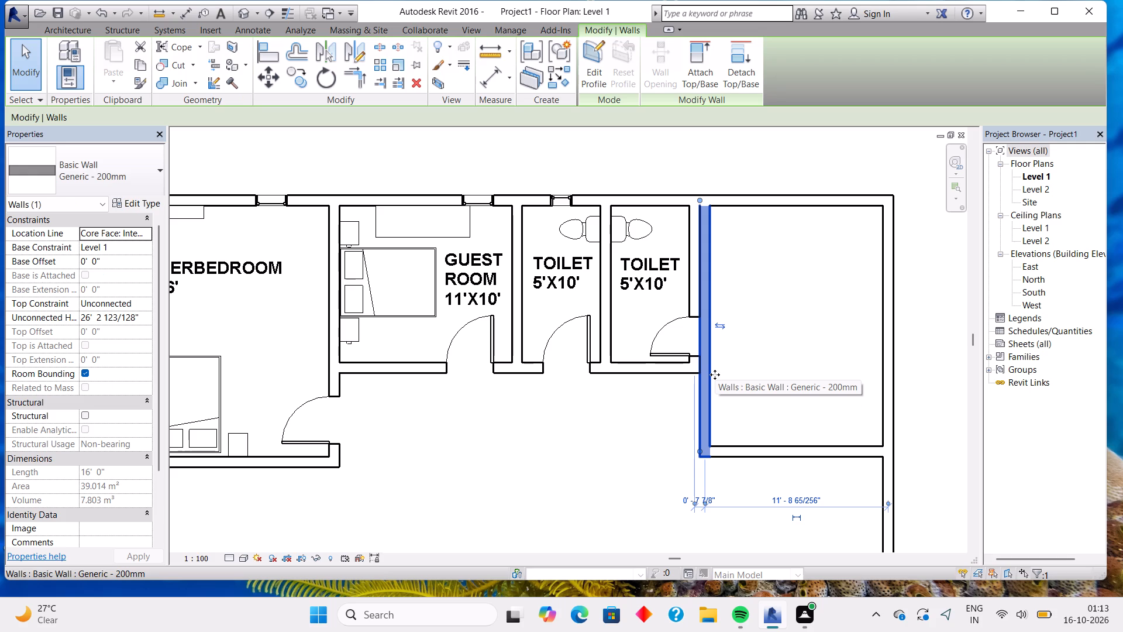
key("BackSpace")
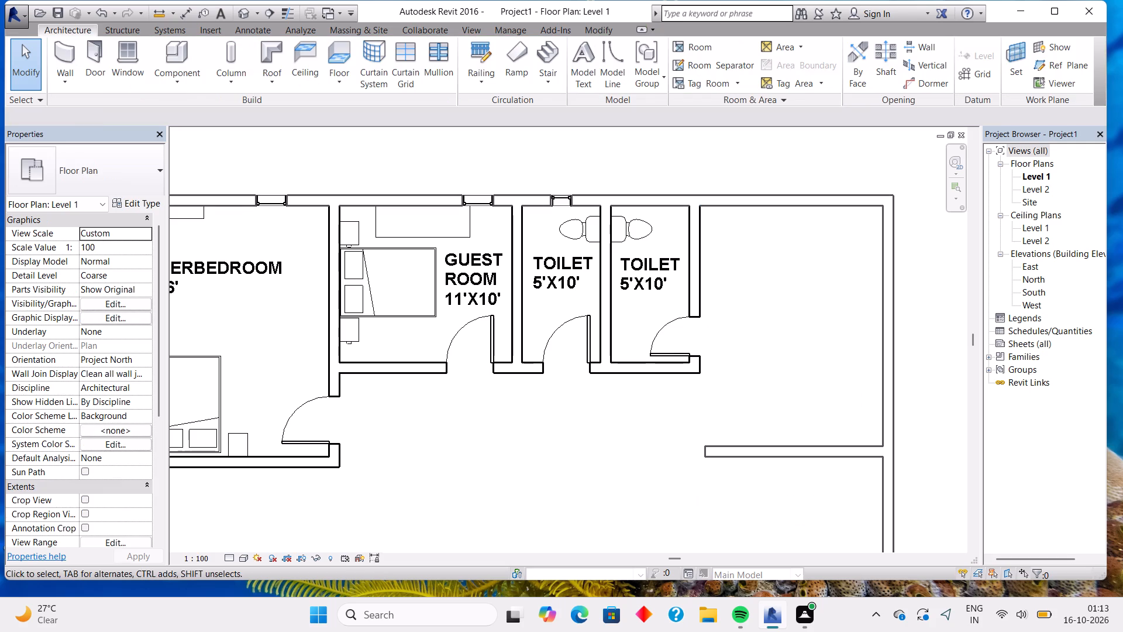
Nudge the new horizontal wall eight increments west, bringing its free end under the easternmost toilet's east wall.
left_click(741, 454)
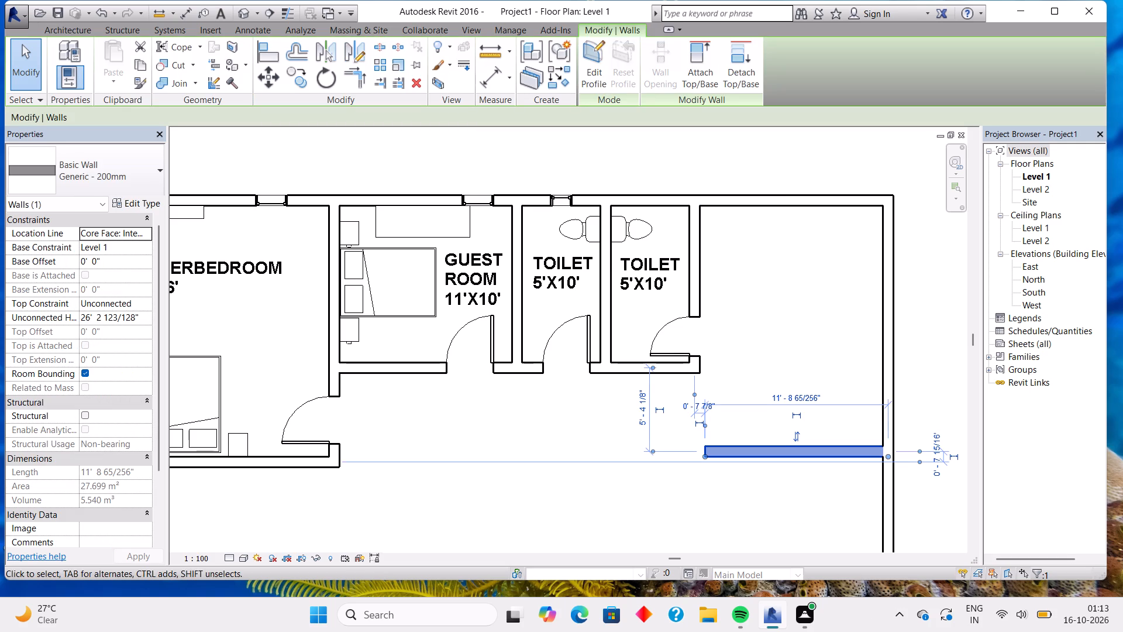
left_click(705, 473)
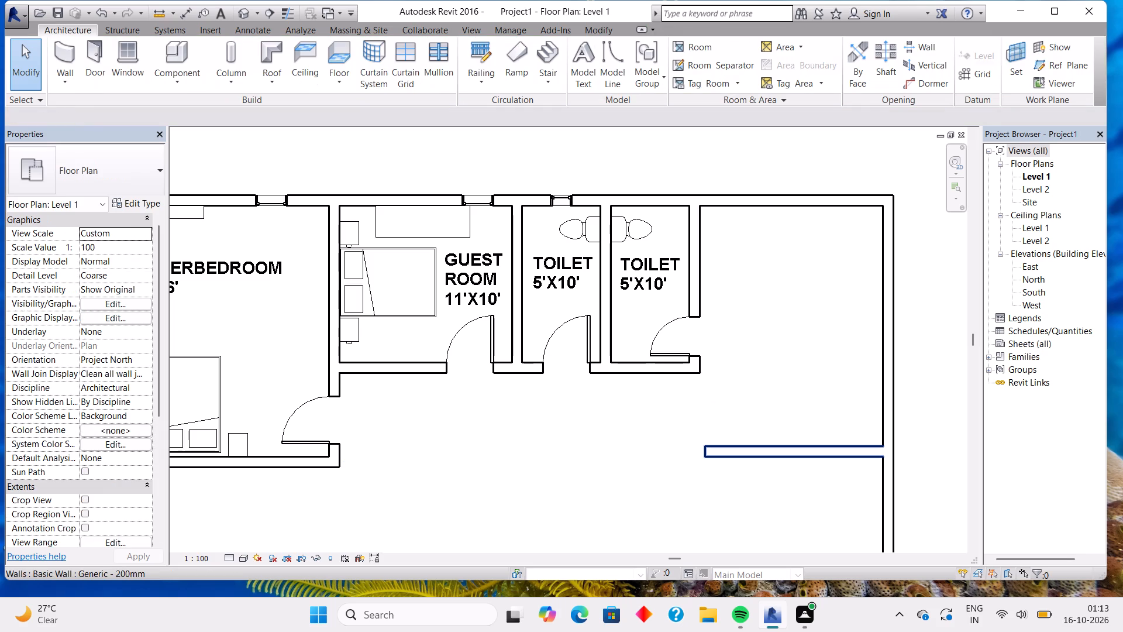
left_click(720, 455)
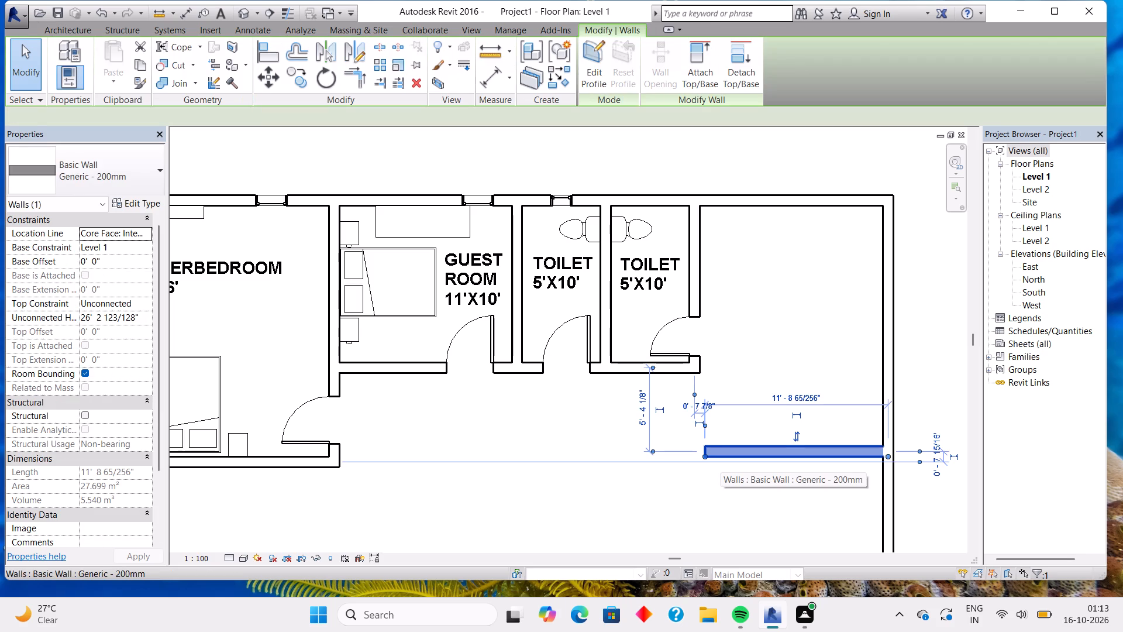
key("Escape")
scroll(720, 454, "up", 6)
key("Escape")
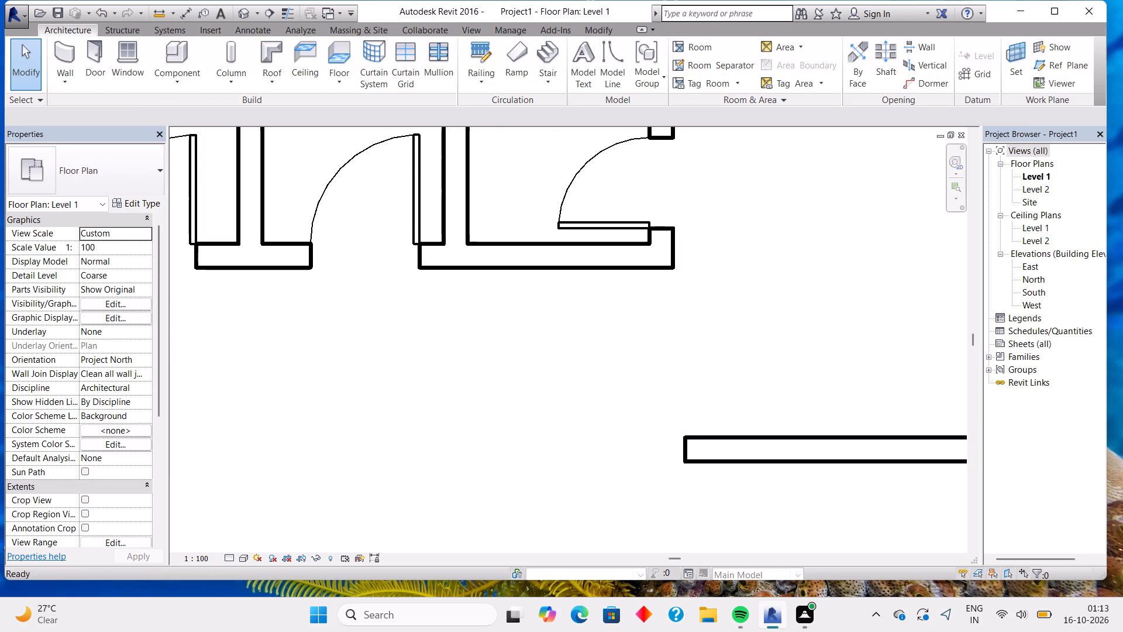
left_click(719, 451)
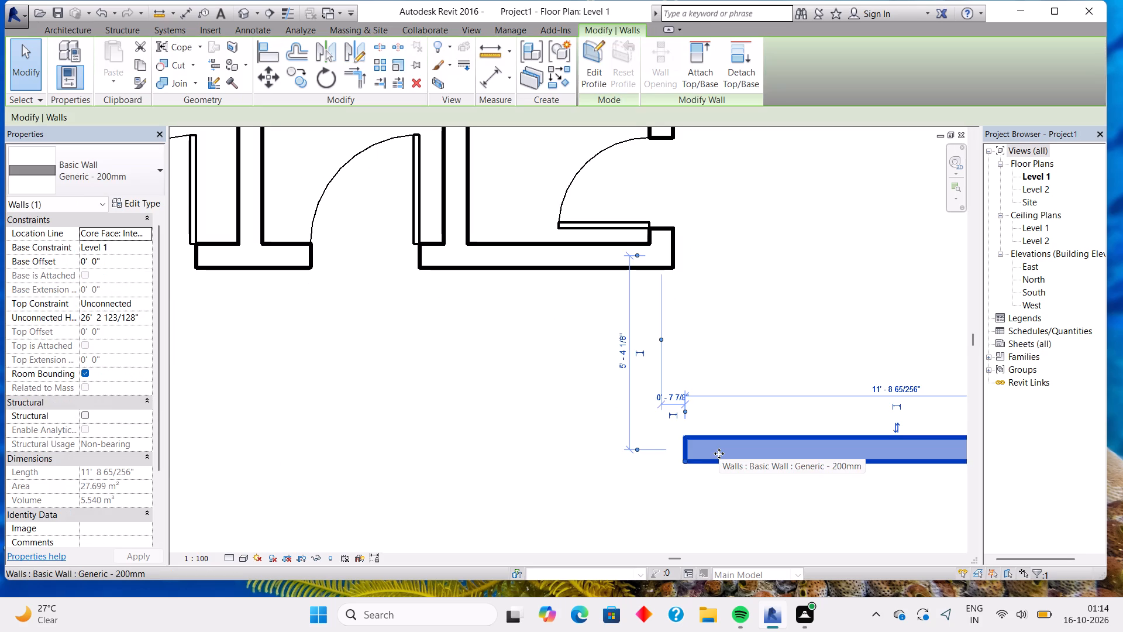
key("Left")
key("Left")
key("Left")
key("Left")
key("Left")
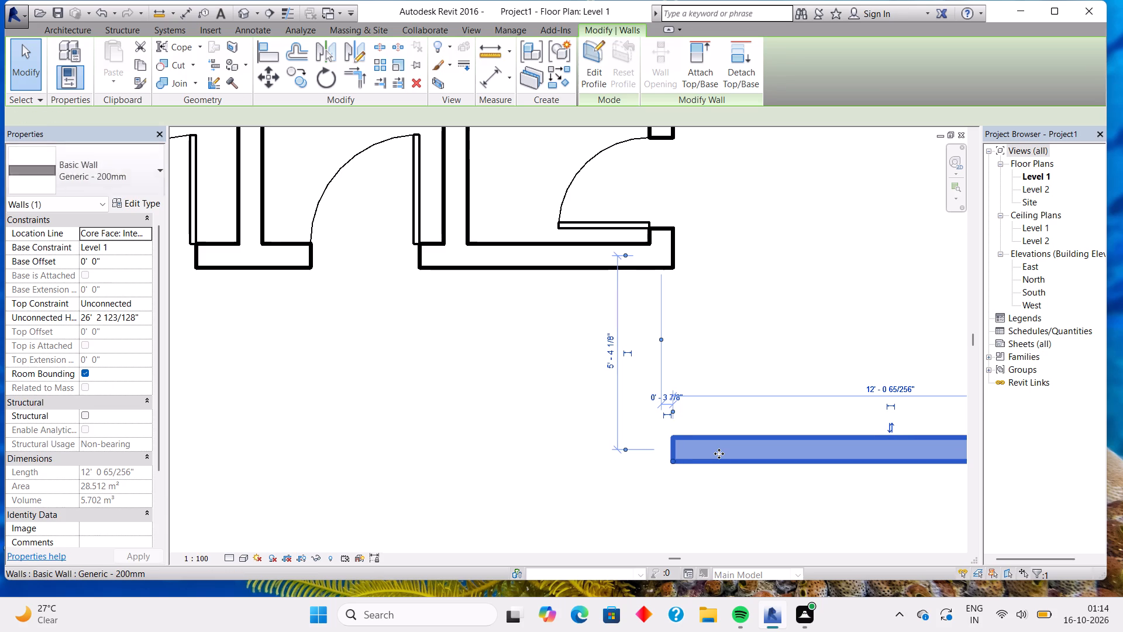
key("Left")
key("Left")
key("Left")
key("Escape")
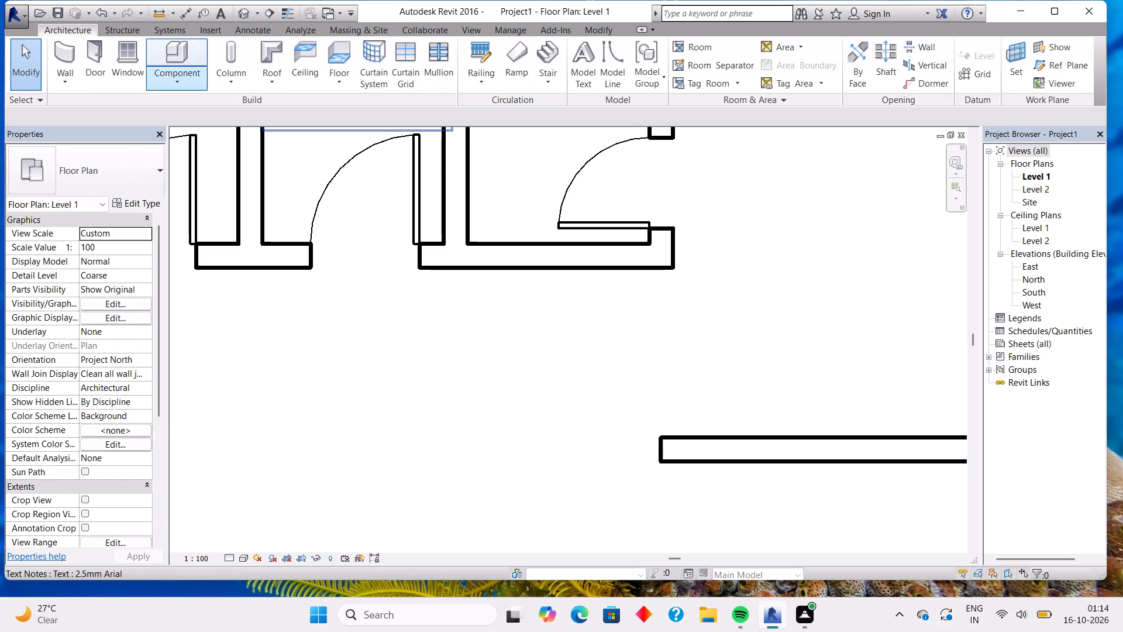
Draw a vertical wall about 5'-0" long from the easternmost toilet's southeast corner down to the horizontal wall's west end.
left_click(63, 53)
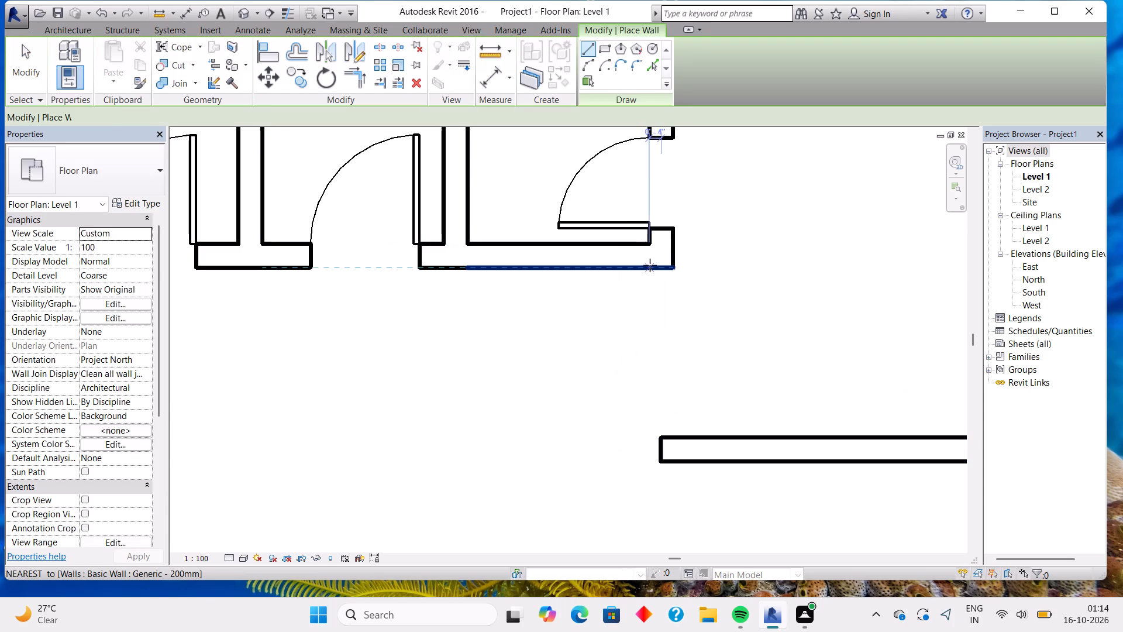
left_click(662, 259)
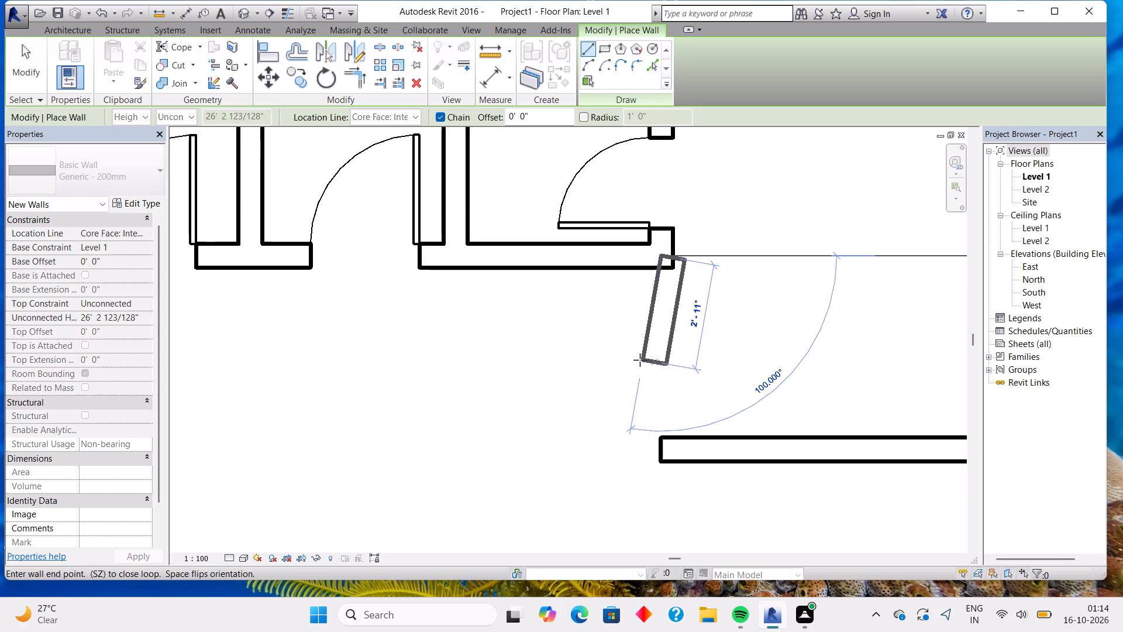
key("Escape")
left_click(652, 261)
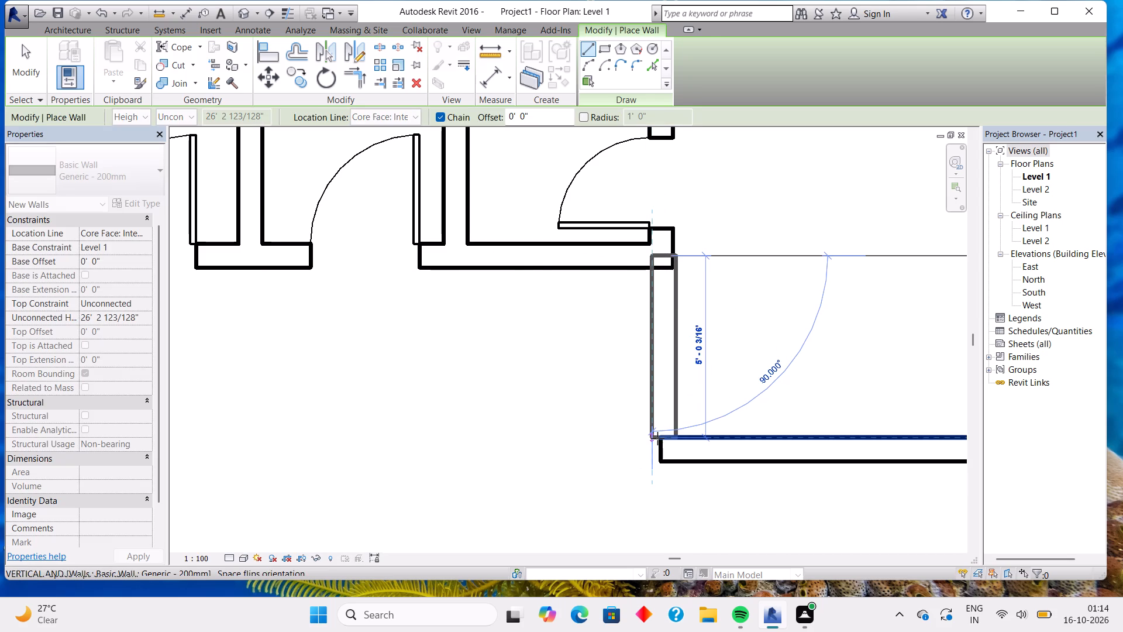
left_click(657, 438)
key("Escape")
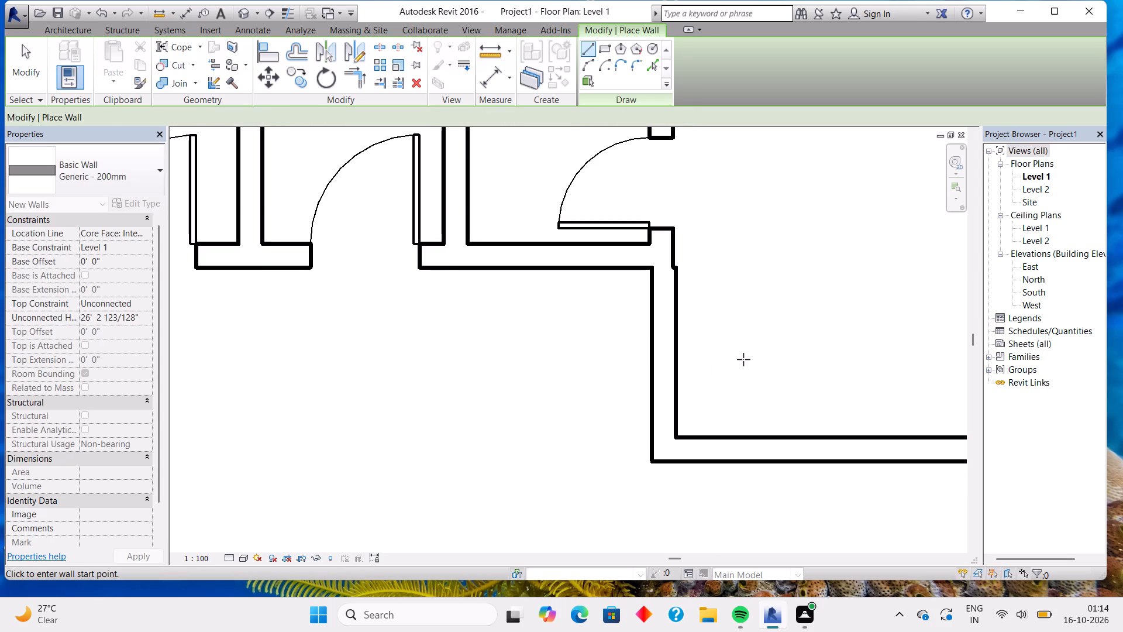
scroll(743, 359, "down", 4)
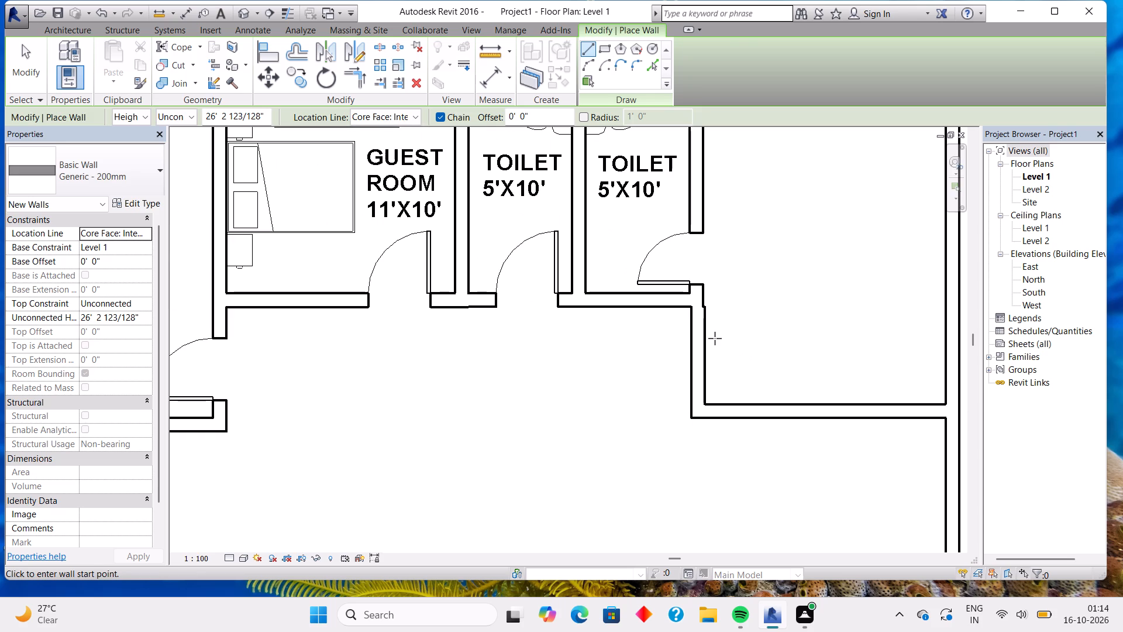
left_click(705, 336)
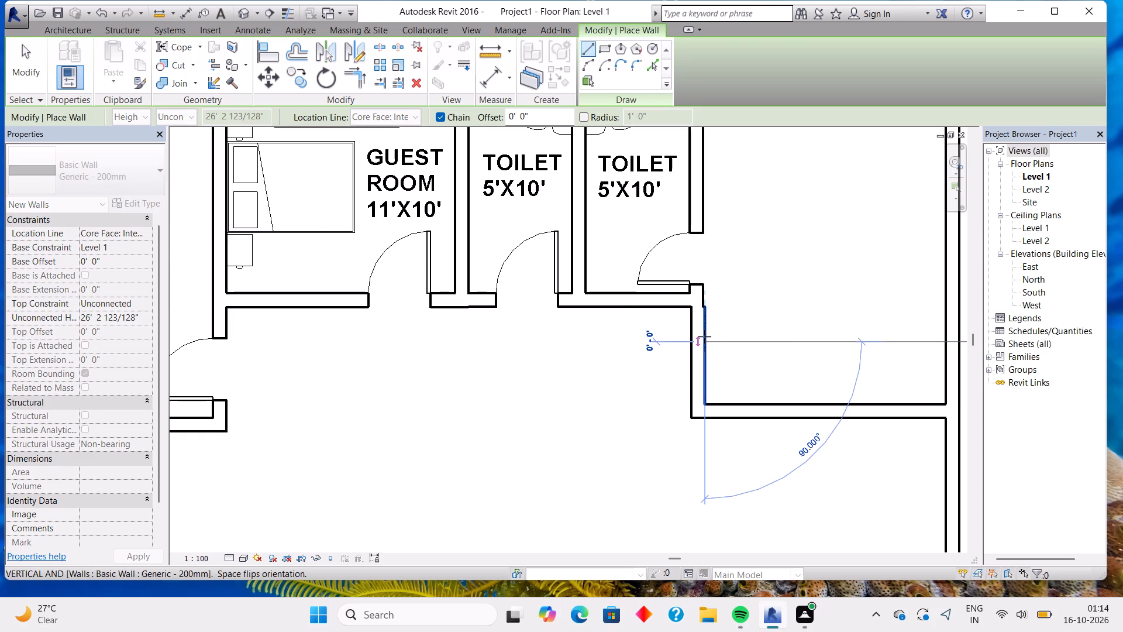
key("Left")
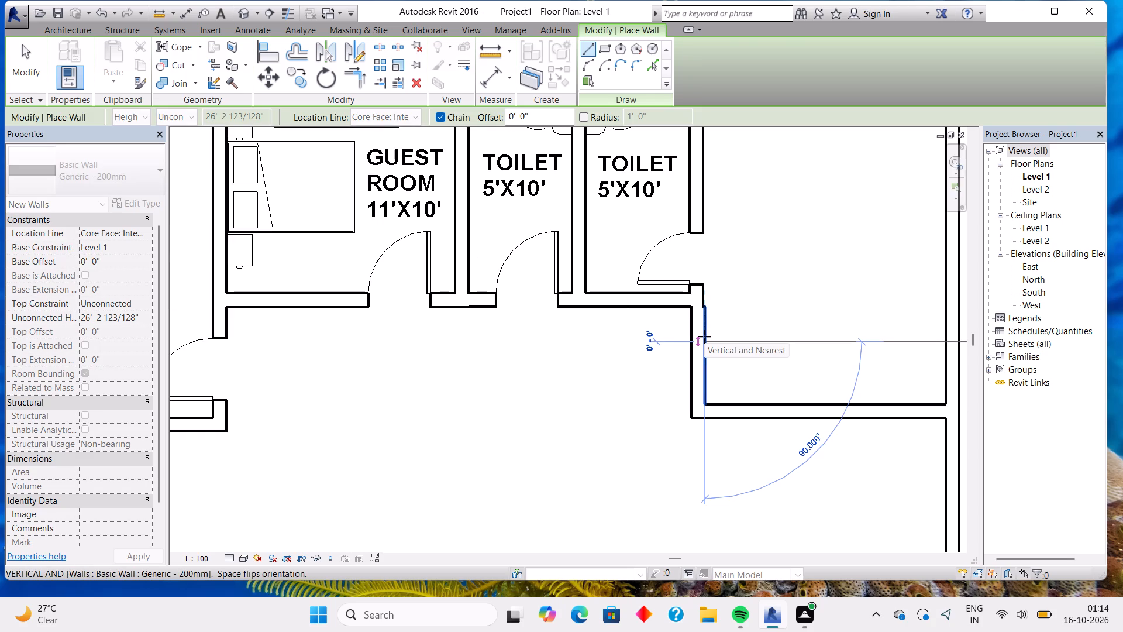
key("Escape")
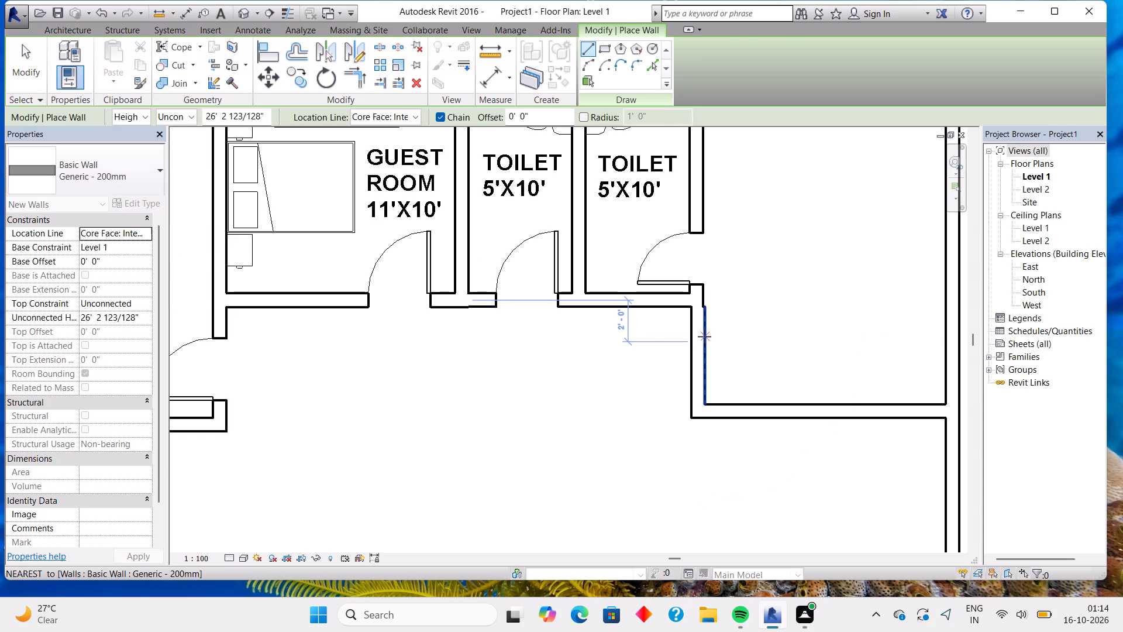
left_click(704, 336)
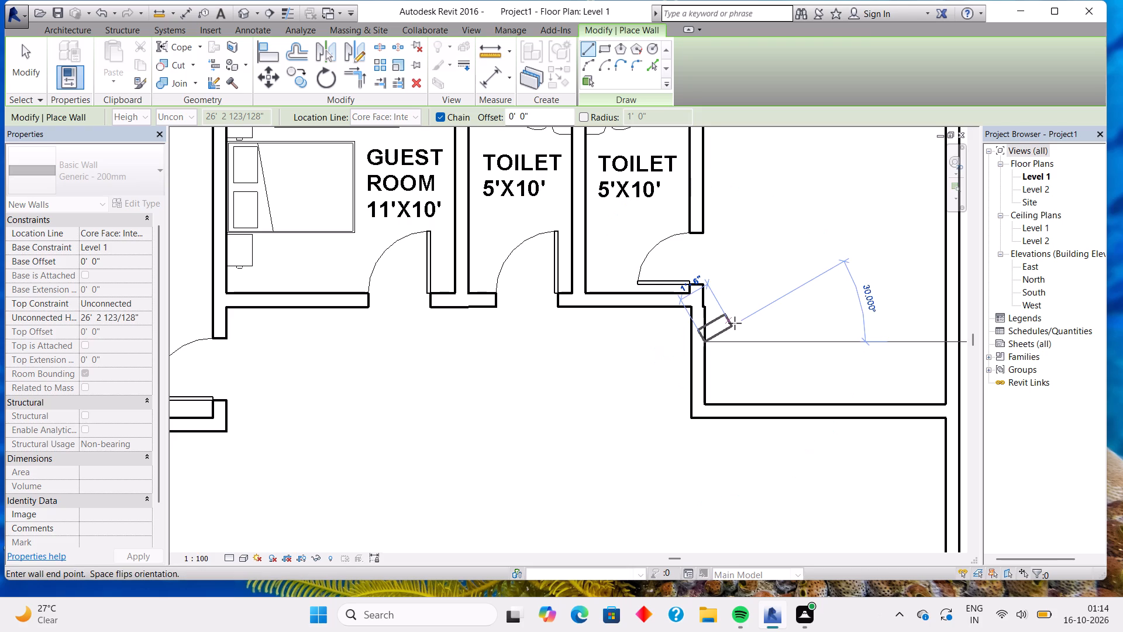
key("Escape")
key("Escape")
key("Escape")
Nudge the short vertical wall south of the easternmost toilet one increment west.
left_click(701, 341)
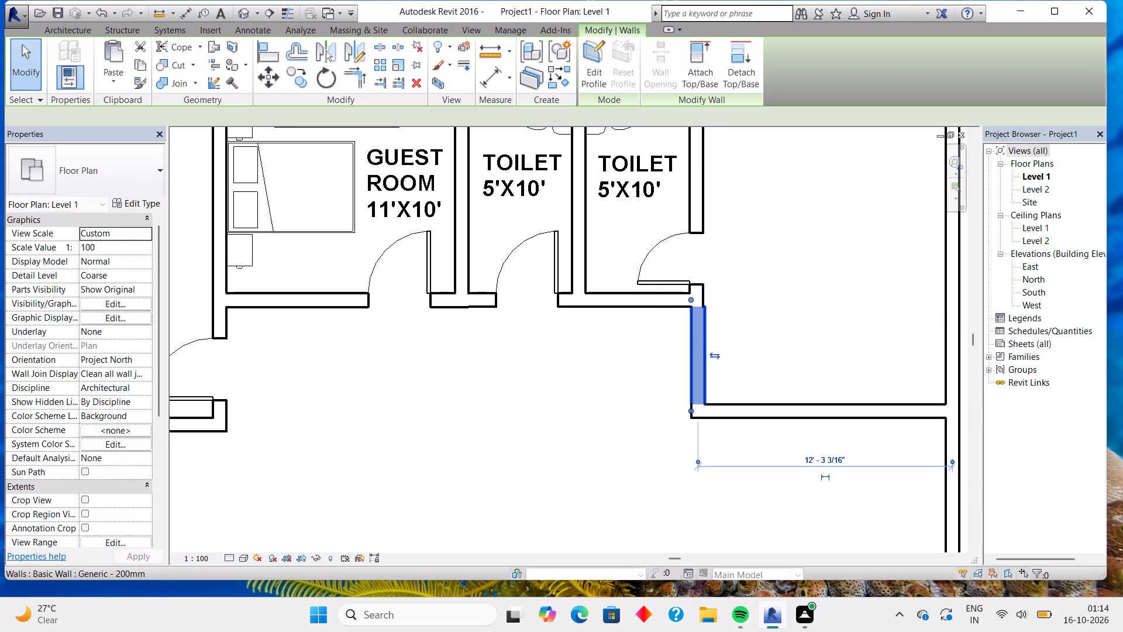
key("Left")
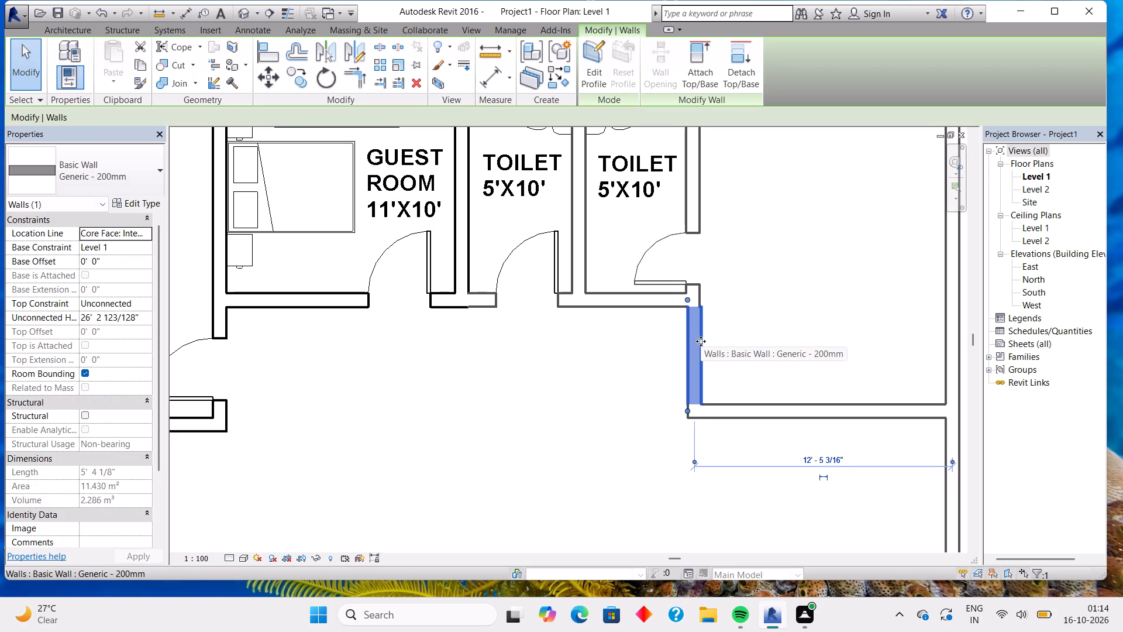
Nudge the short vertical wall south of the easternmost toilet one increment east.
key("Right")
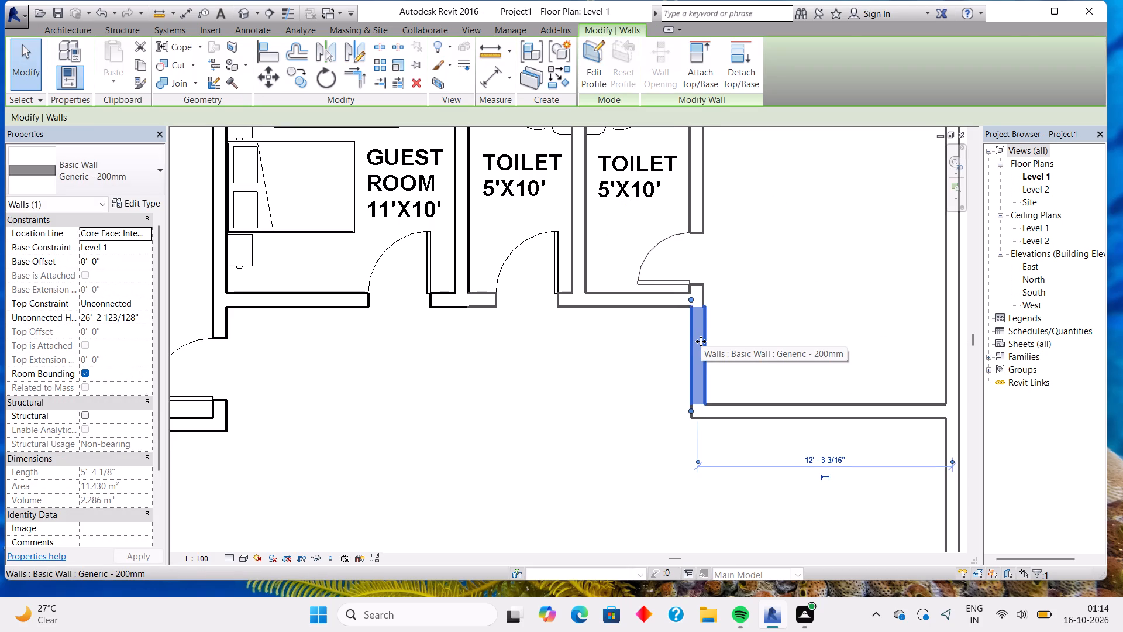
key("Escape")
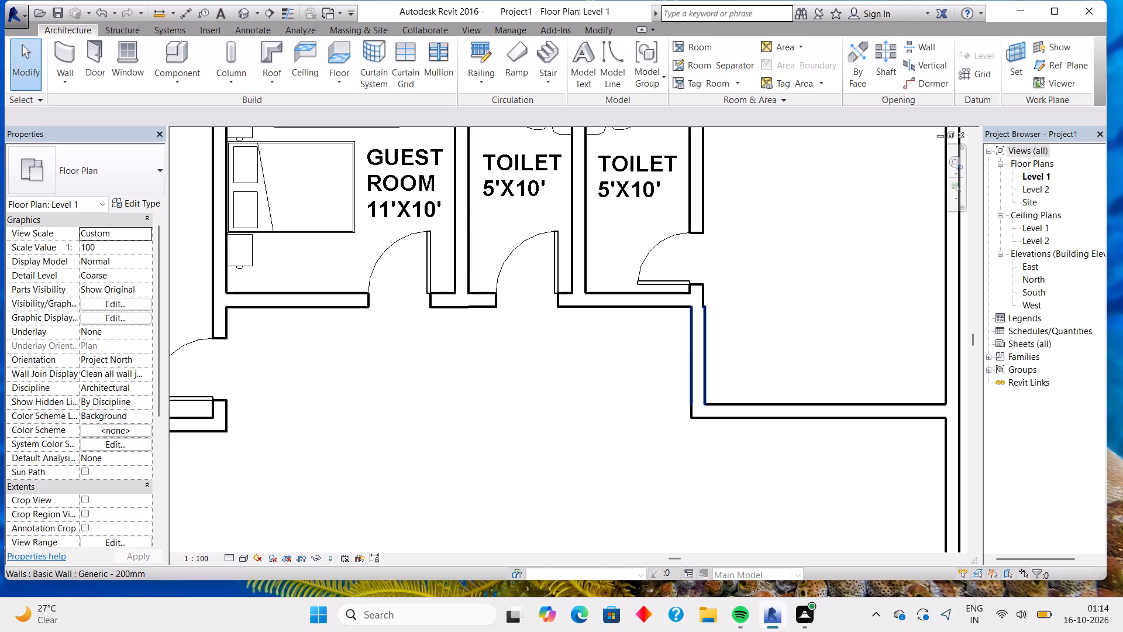
Delete the short vertical wall between the easternmost toilet's southeast corner and the horizontal wall.
left_click(698, 363)
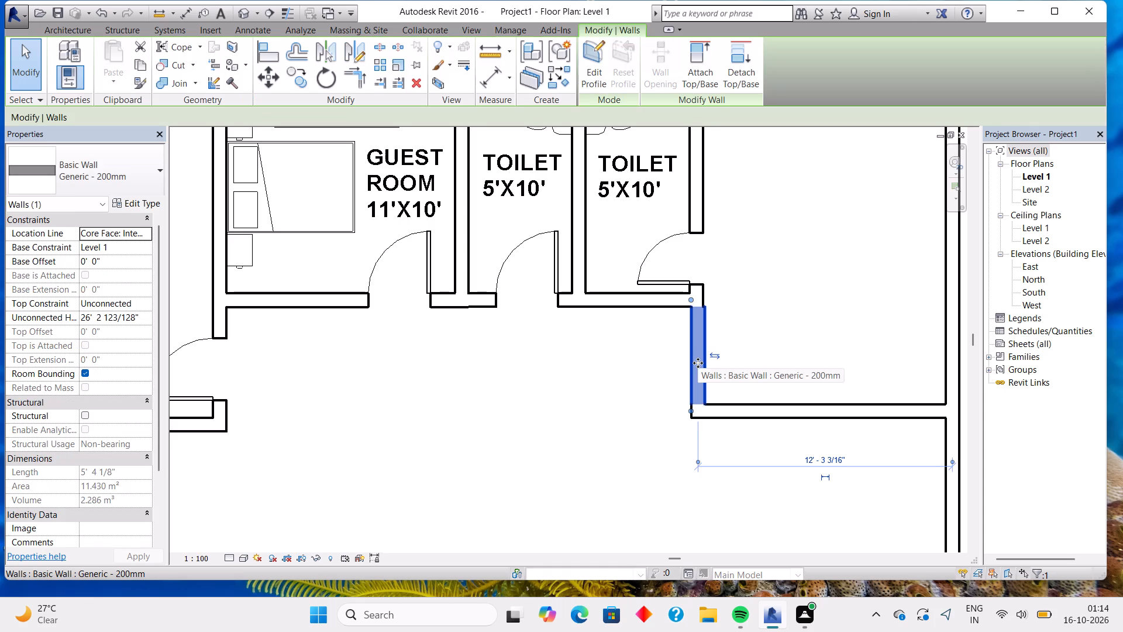
key("Delete")
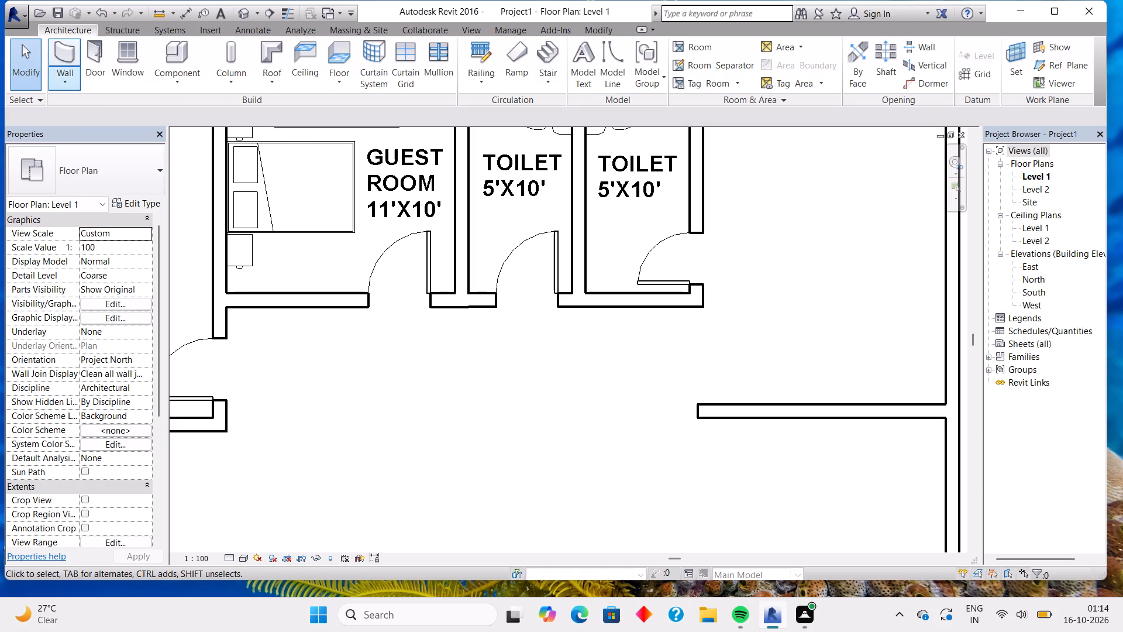
Draw a vertical wall about 4'-9" long from the easternmost toilet's south wall, in line with its east wall, down to the horizontal wall.
left_click(58, 53)
scroll(691, 301, "up", 5)
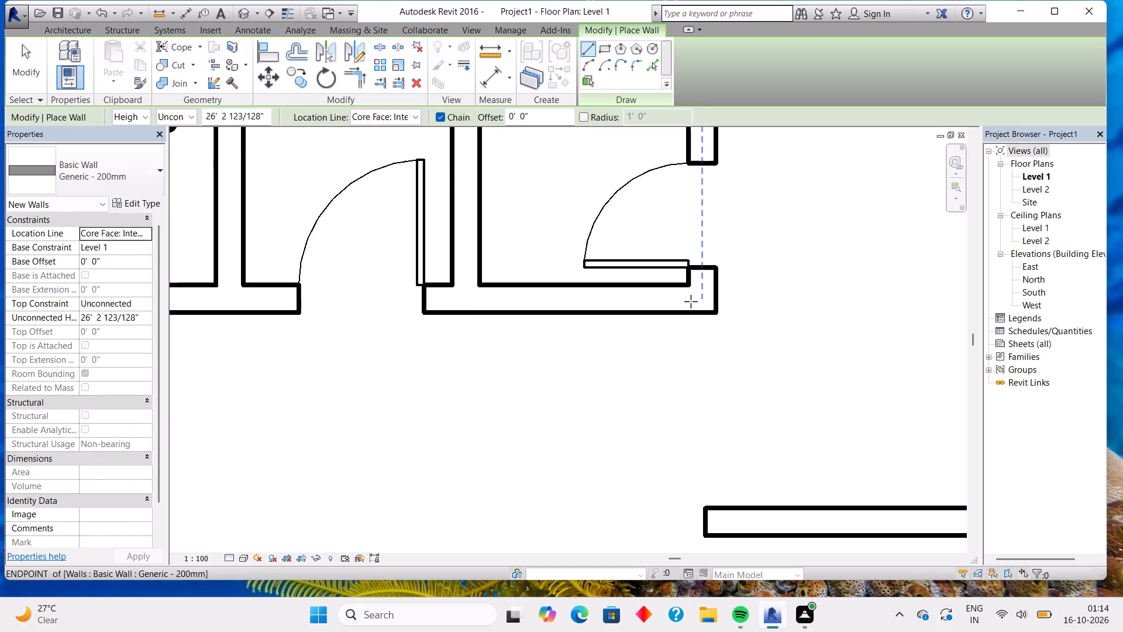
left_click(691, 301)
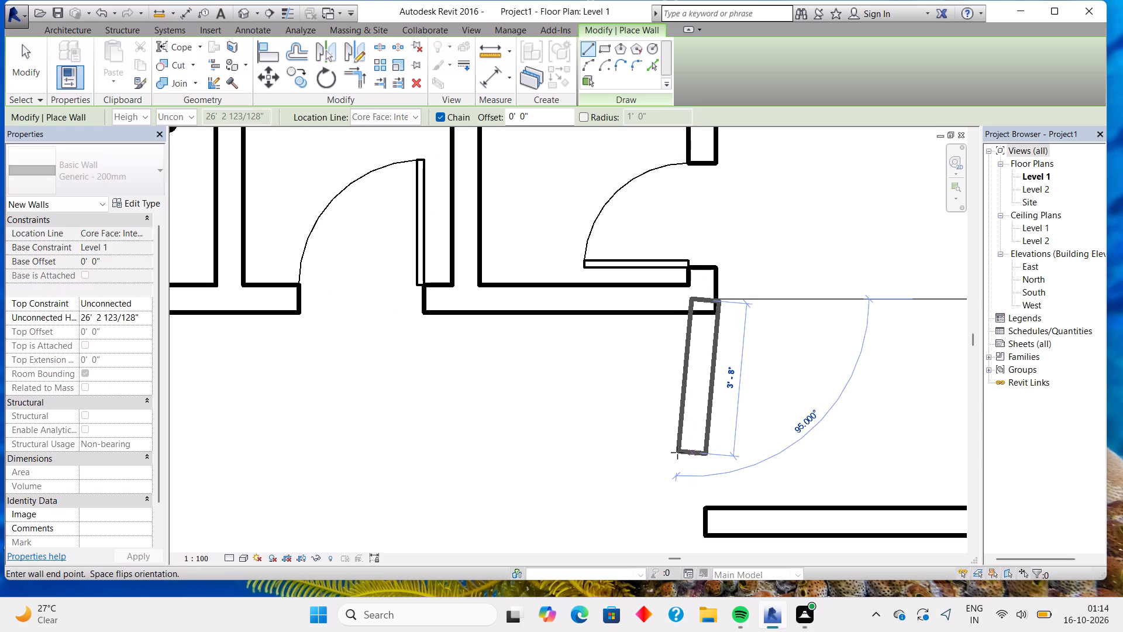
key("Escape")
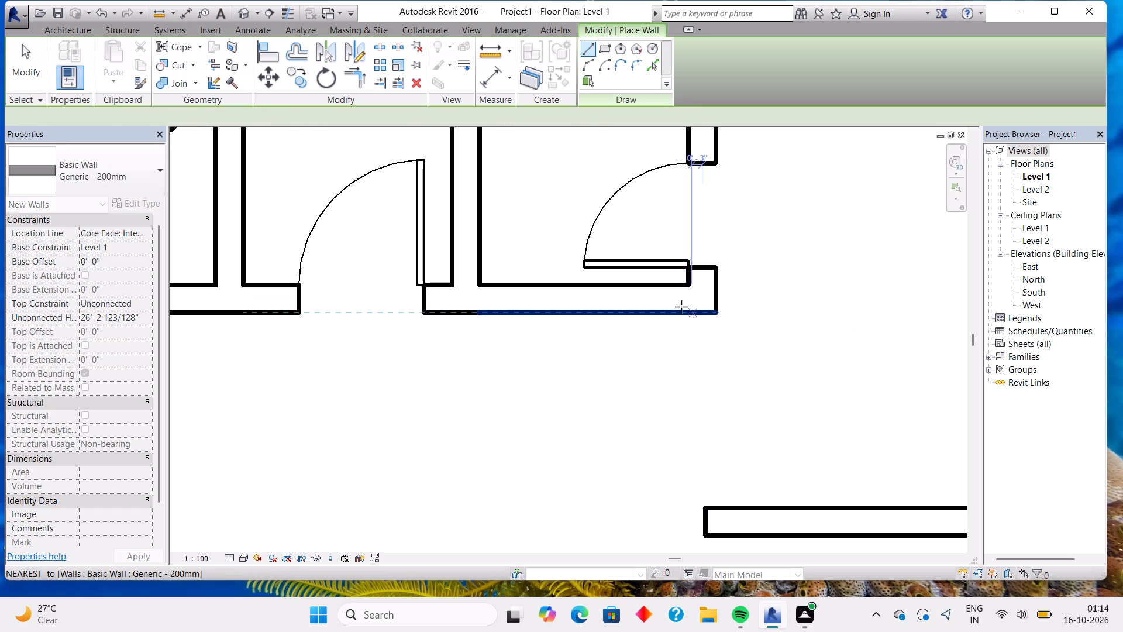
left_click(680, 307)
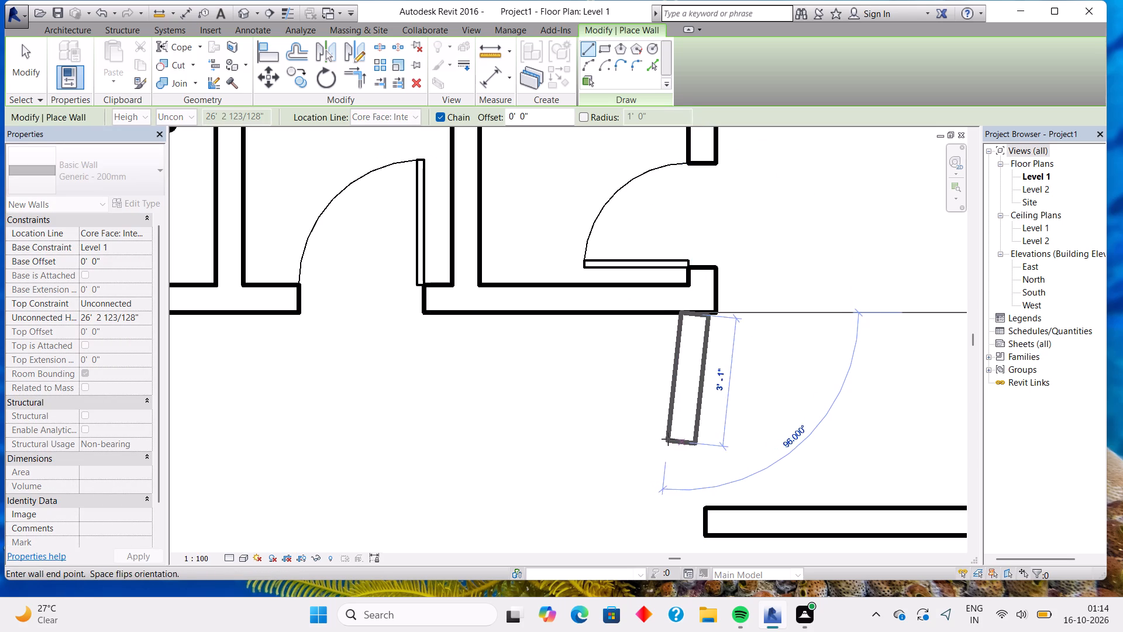
key("Escape")
left_click(687, 307)
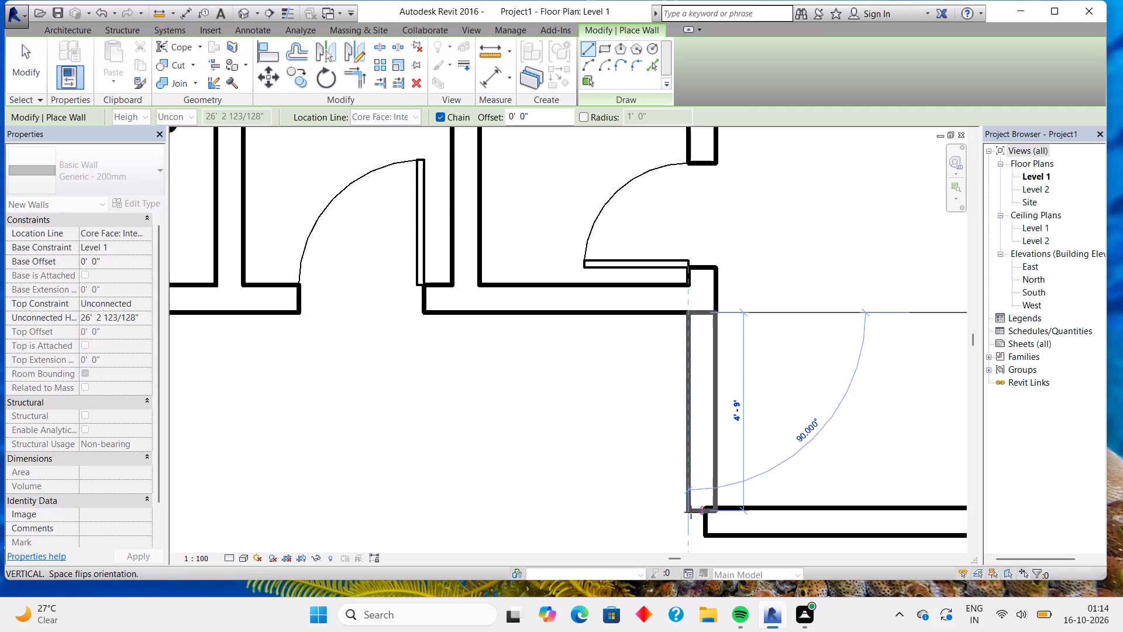
left_click(691, 512)
key("Escape")
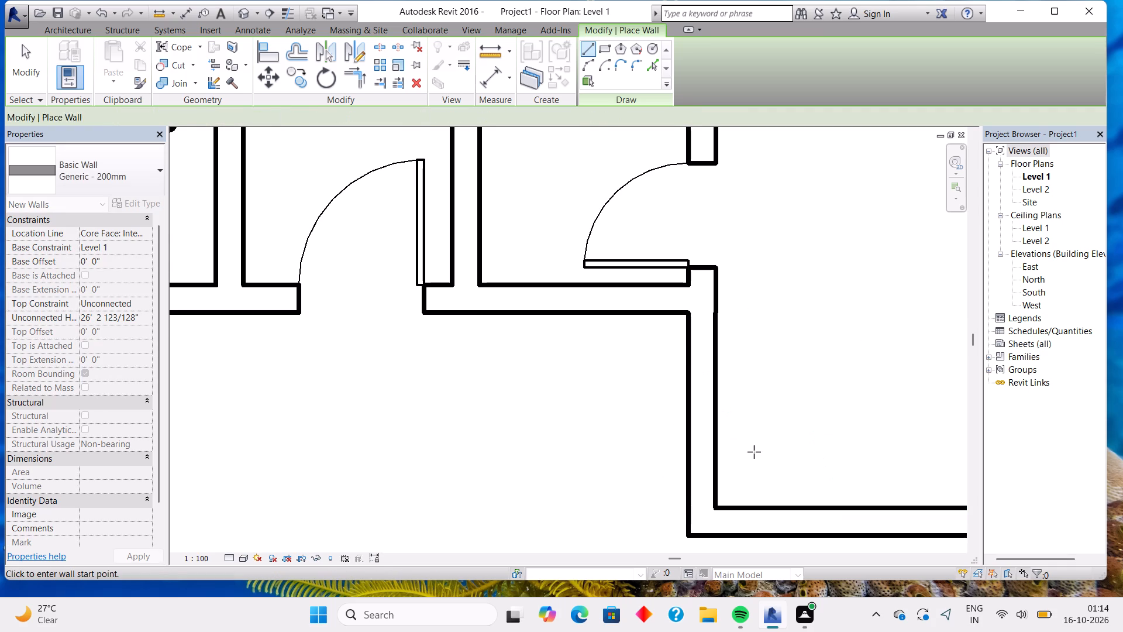
Measure the easternmost toilet's inside width between its west and east walls.
scroll(754, 452, "down", 3)
scroll(753, 369, "up", 8)
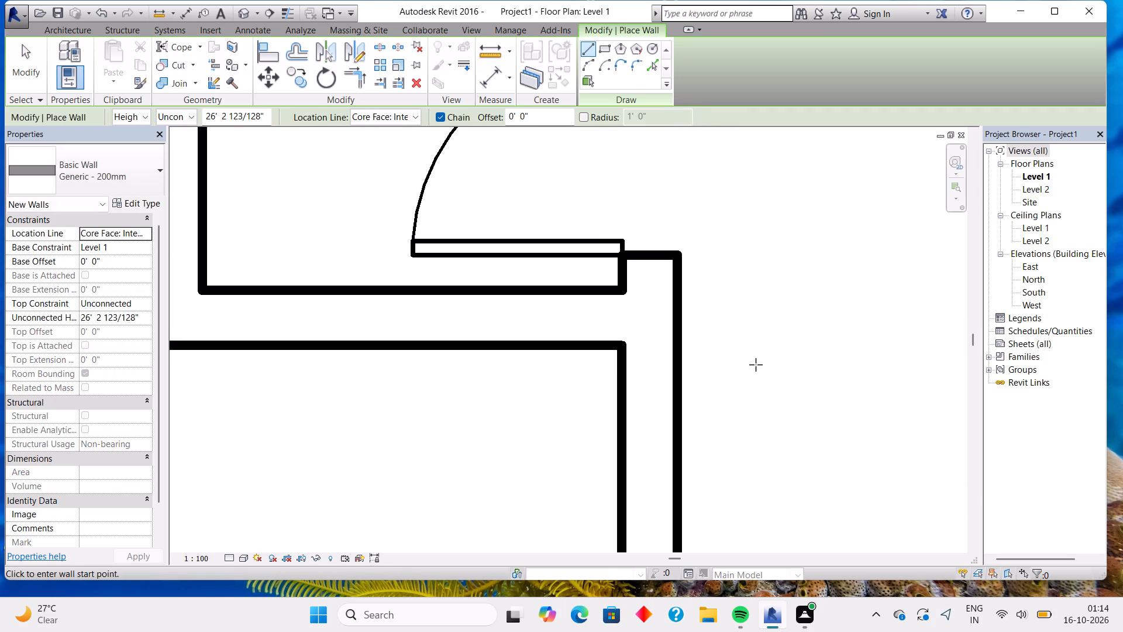
scroll(756, 365, "up", 1)
scroll(756, 365, "down", 7)
middle_click_drag(800, 345, 711, 371)
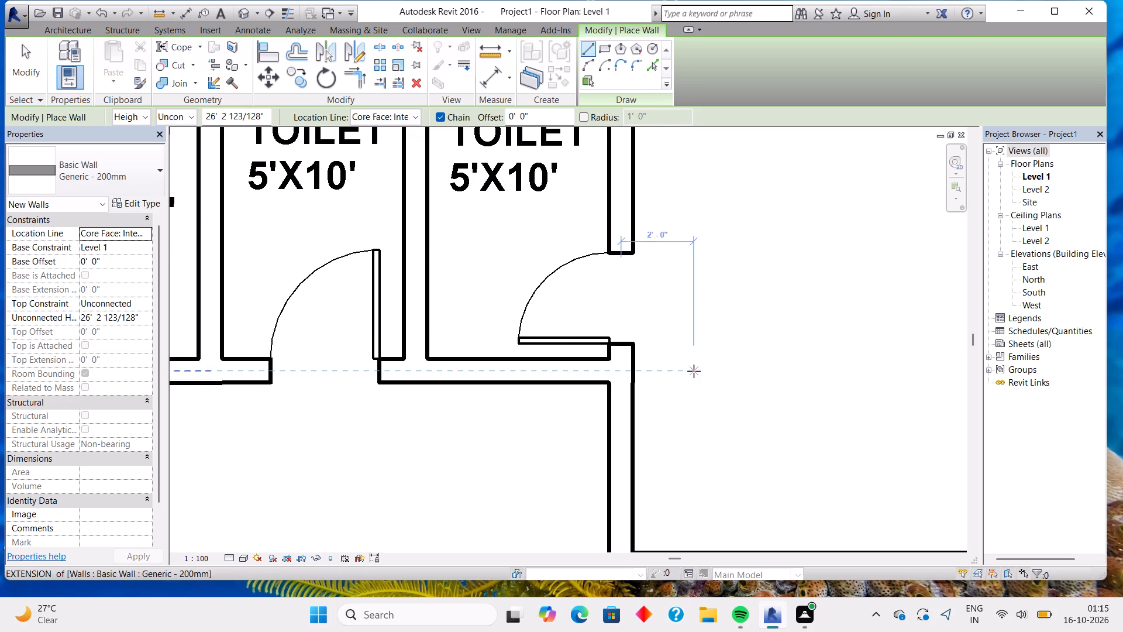
scroll(694, 371, "down", 5)
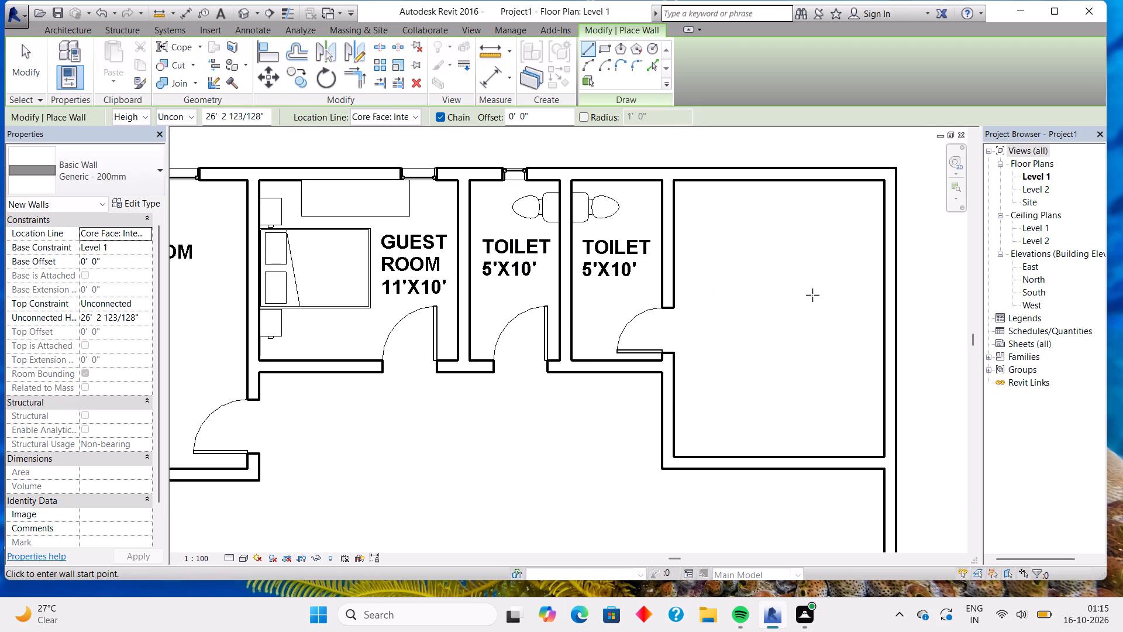
scroll(800, 296, "down", 4)
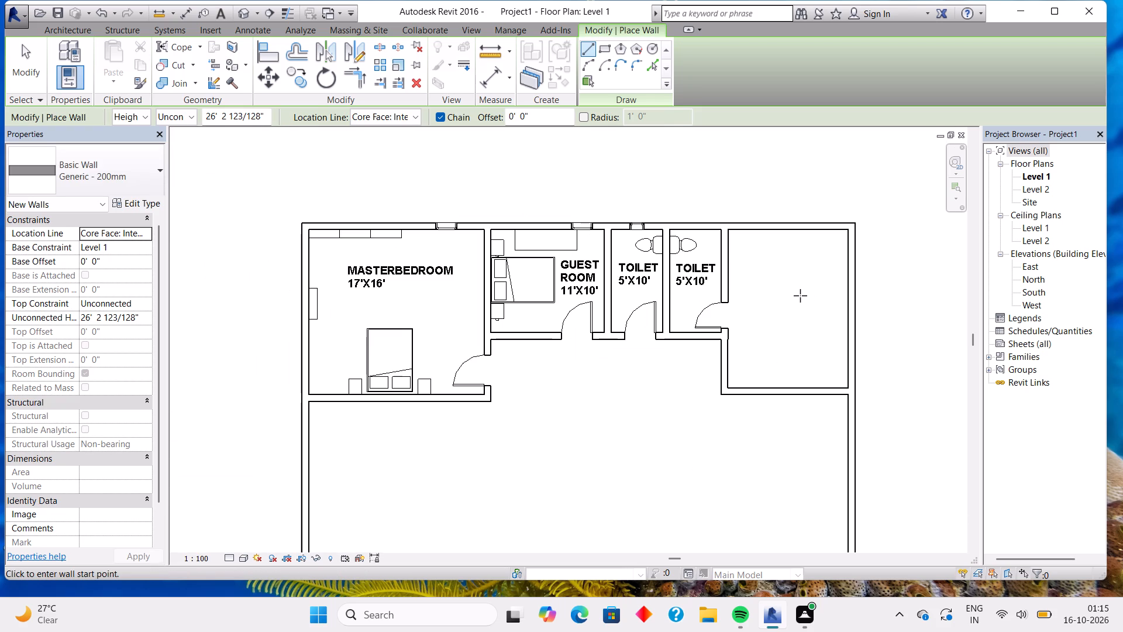
scroll(601, 261, "up", 6)
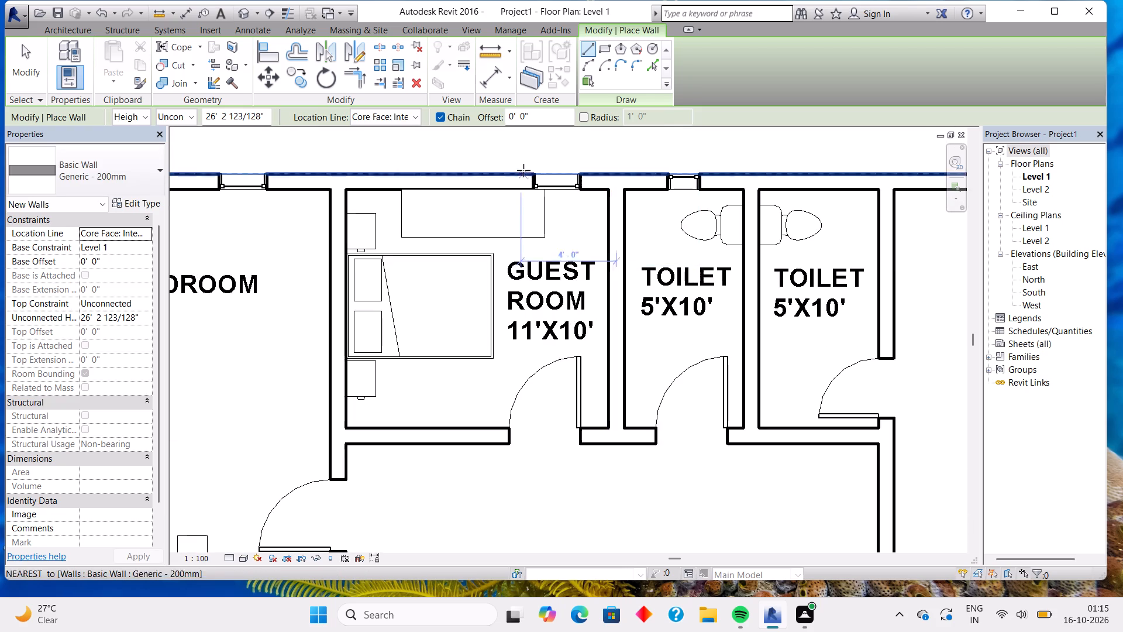
left_click(498, 85)
middle_click_drag(735, 291, 525, 281)
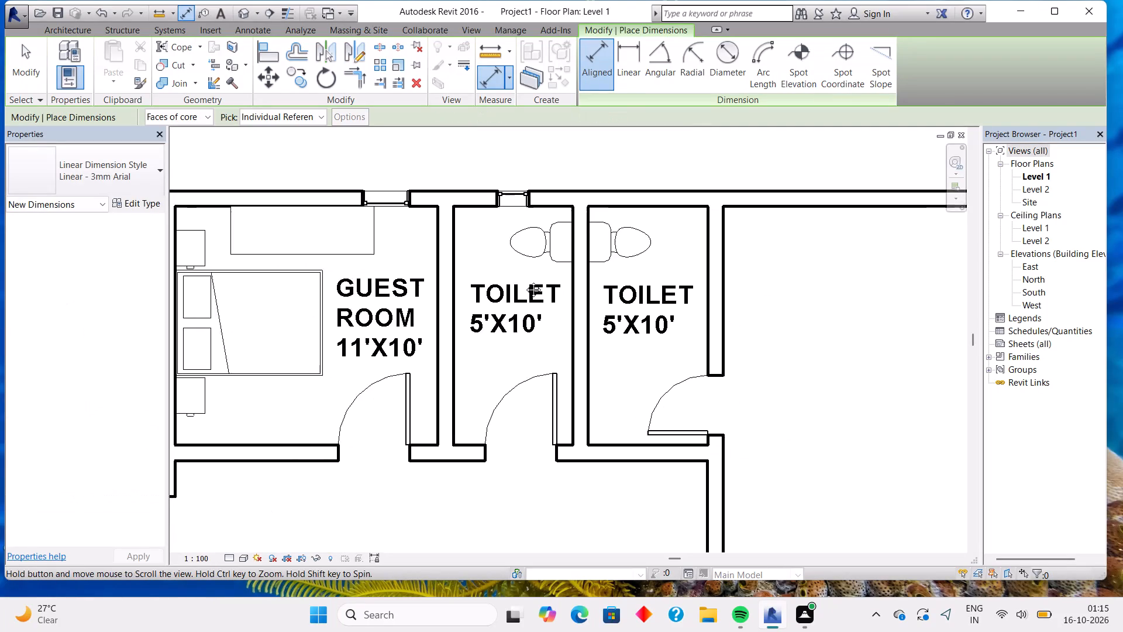
middle_click_drag(525, 281, 507, 266)
left_click(529, 298)
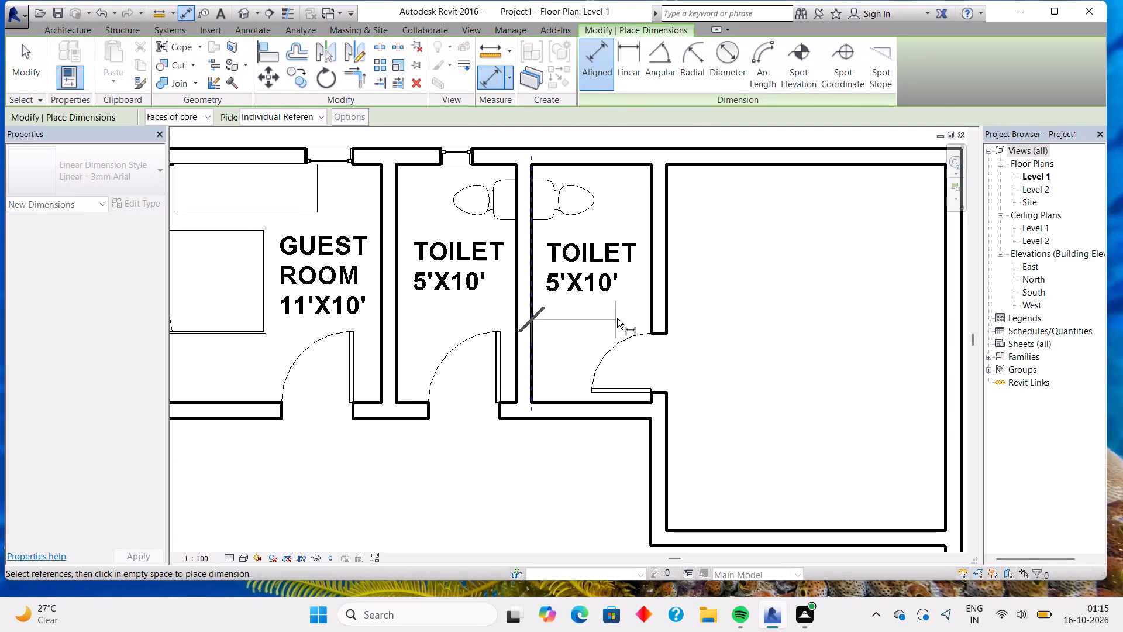
left_click(653, 310)
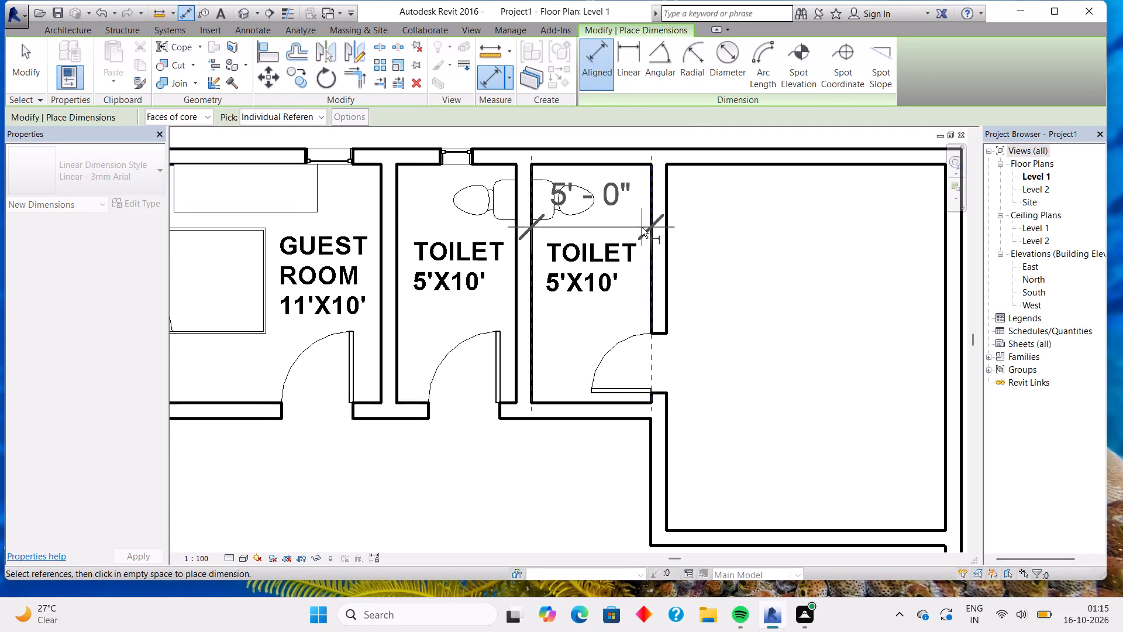
key("Escape")
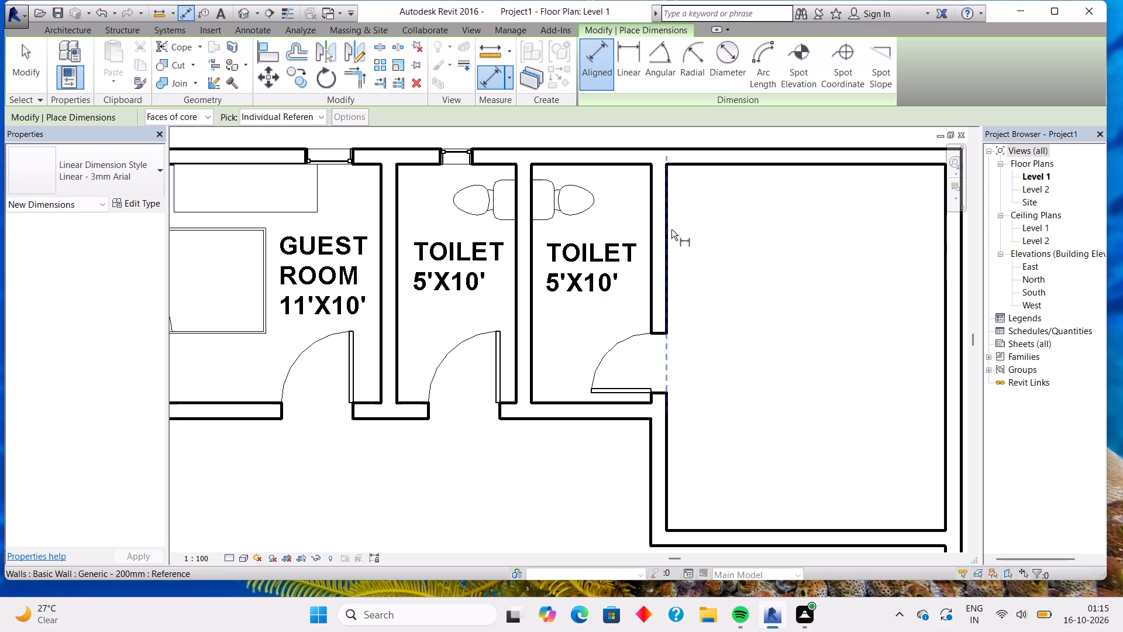
Measure the northeast room's inside width and its inside depth from north wall to south wall.
left_click(666, 225)
left_click(946, 221)
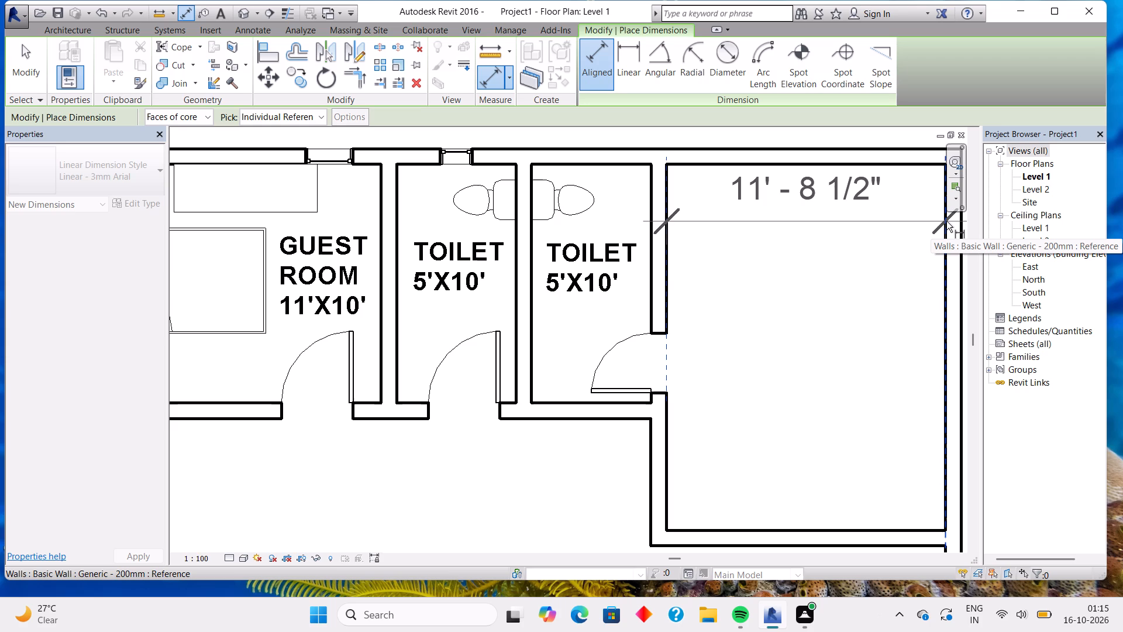
key("Escape")
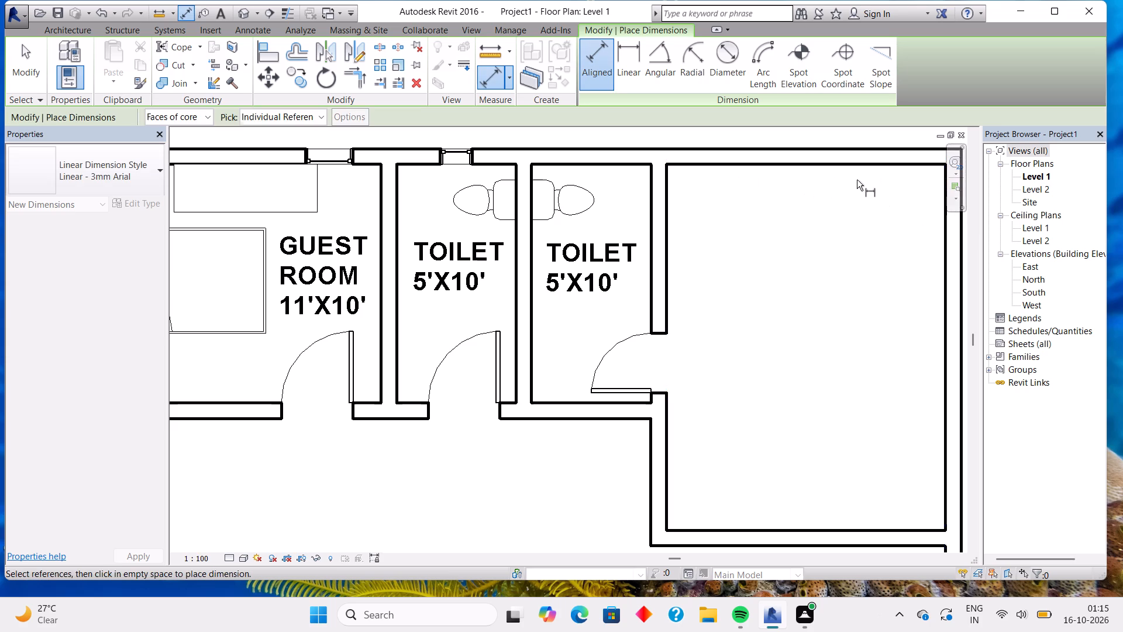
left_click(853, 166)
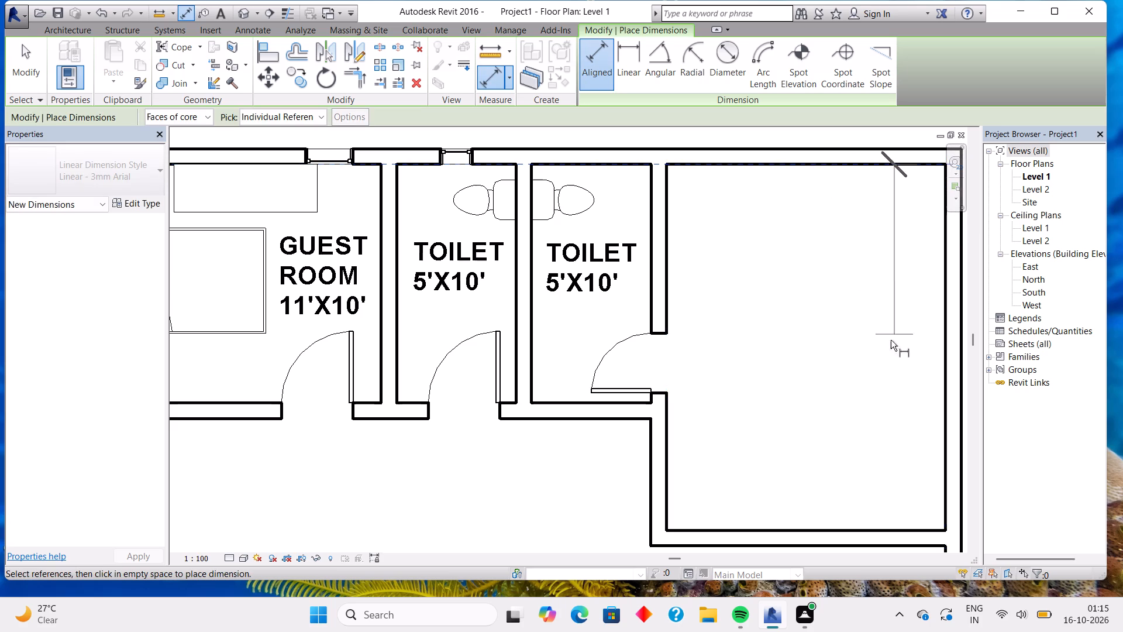
left_click(797, 529)
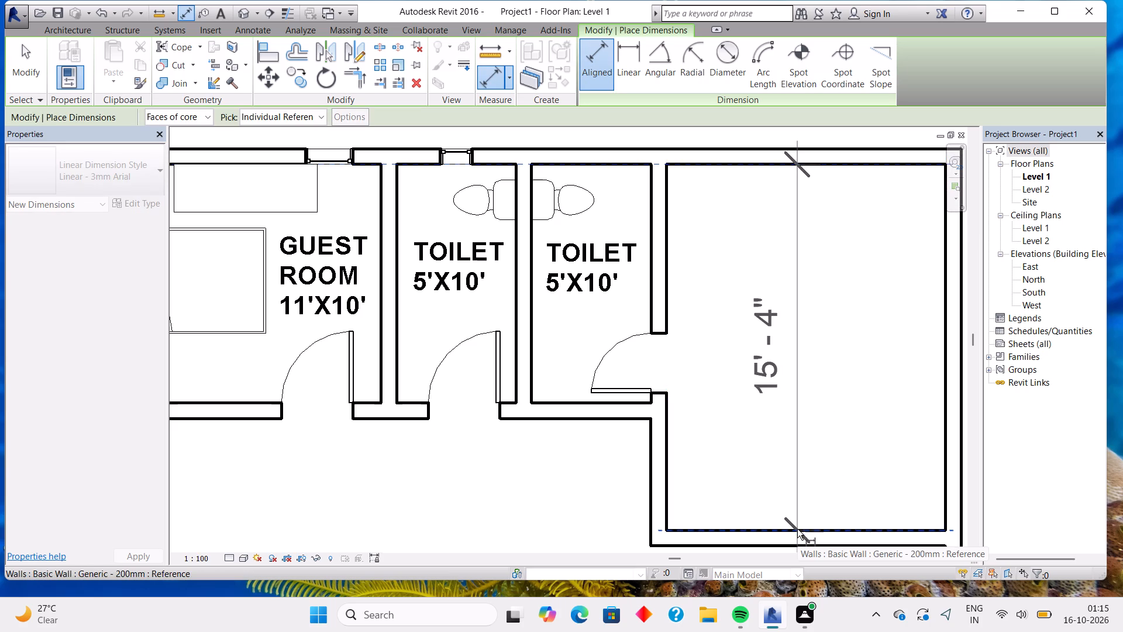
scroll(798, 531, "down", 3)
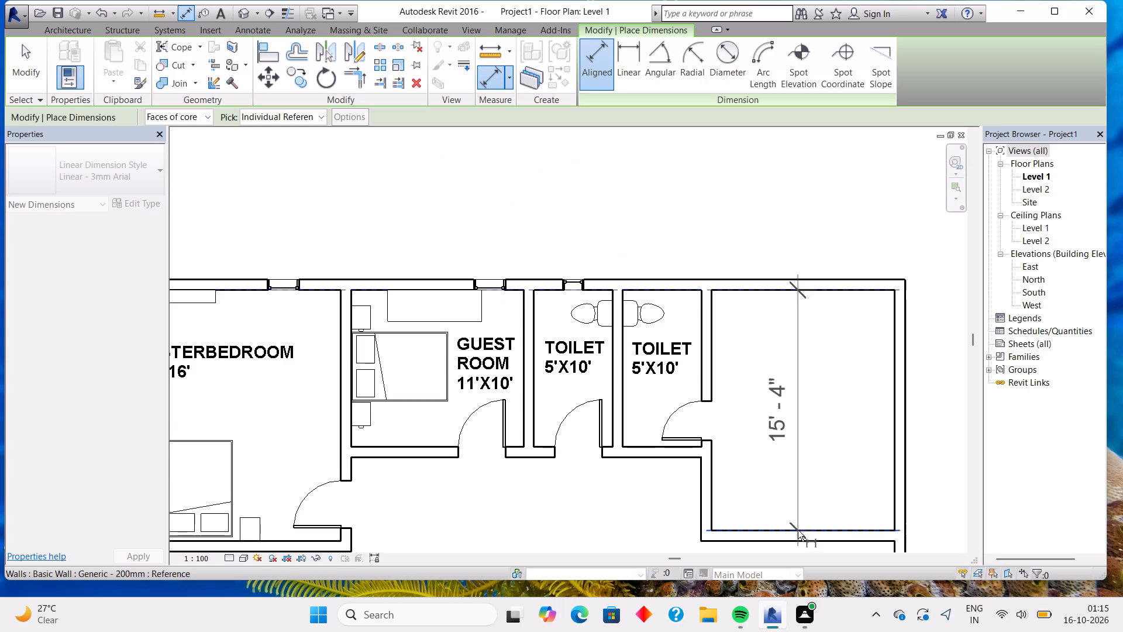
middle_click_drag(798, 530, 812, 397)
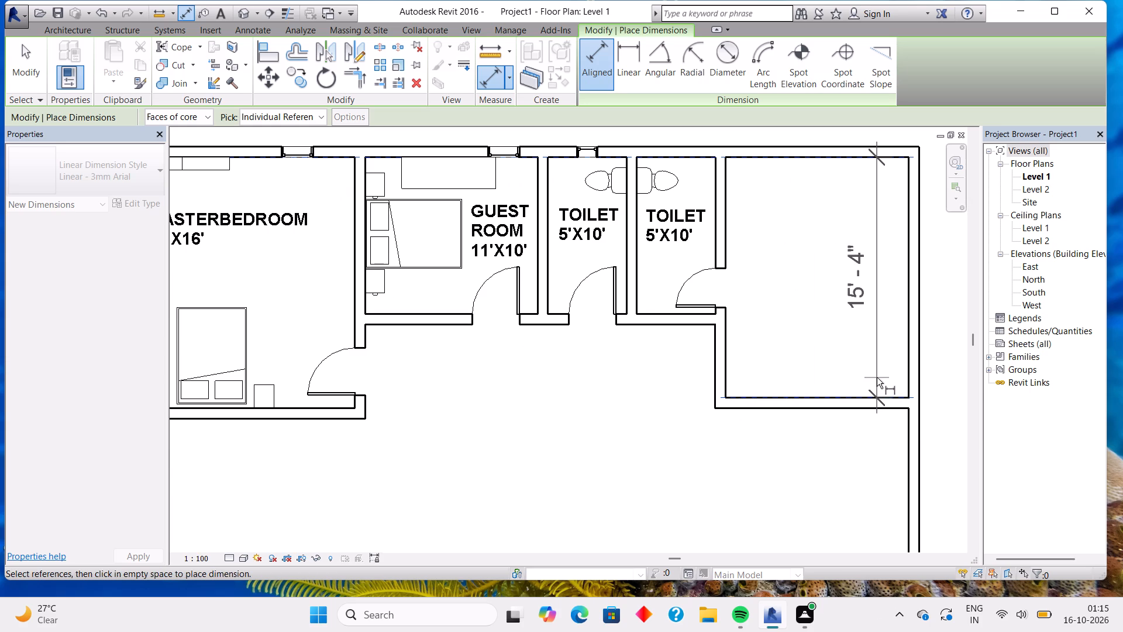
key("Escape")
key("Escape")
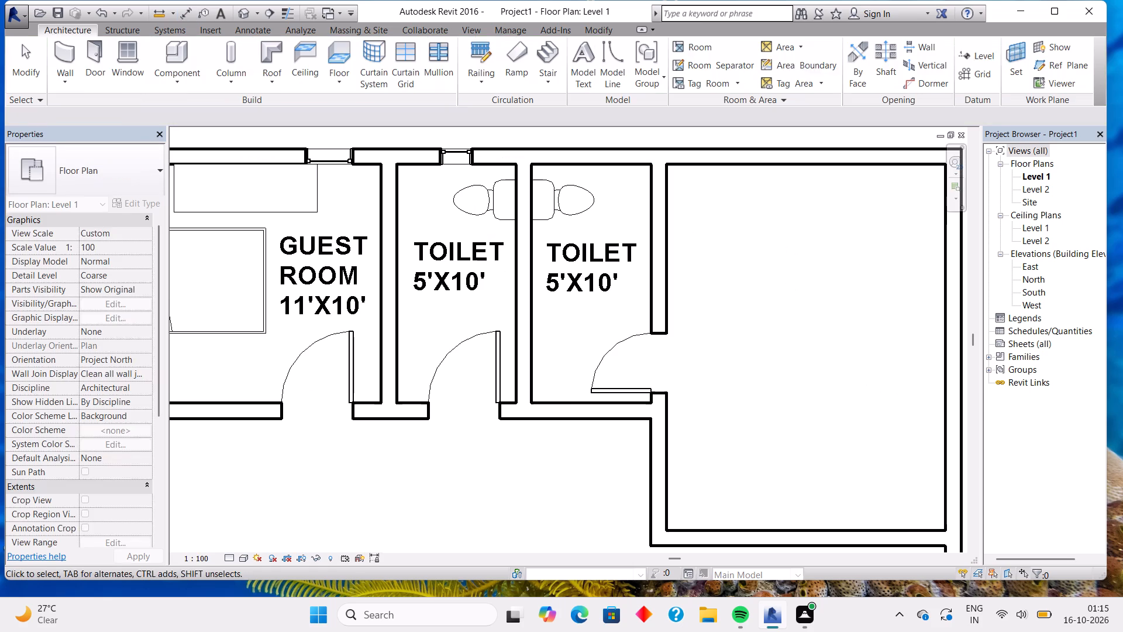
Nudge the northeast room's south wall three increments south.
scroll(853, 401, "down", 4)
middle_click_drag(830, 369, 789, 274)
left_click(820, 377)
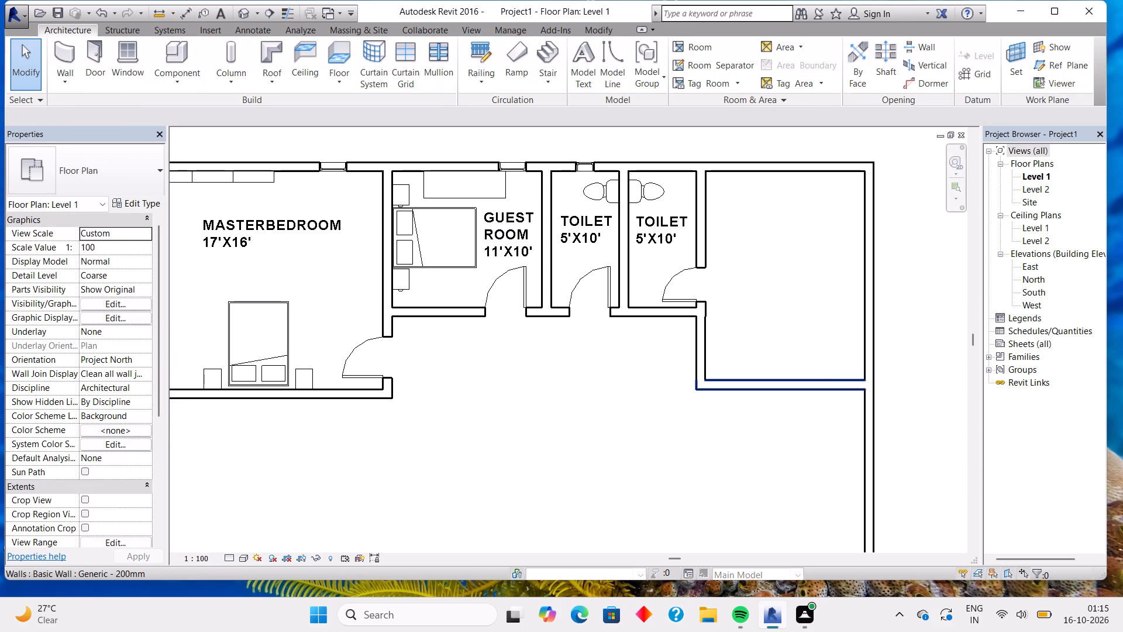
key("Down")
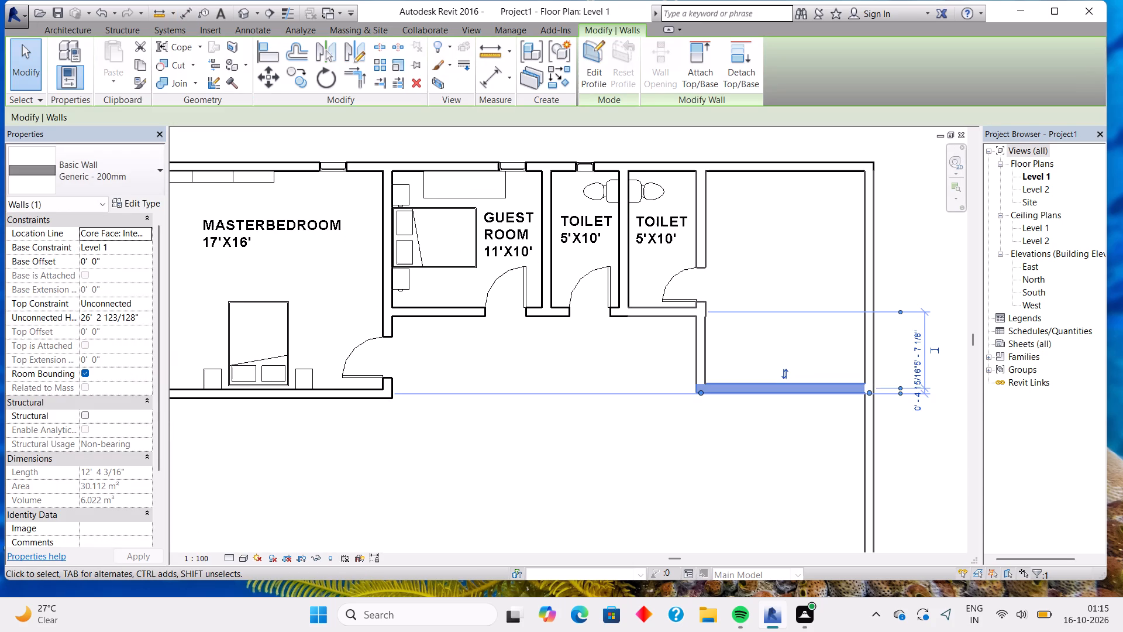
key("Down")
key("Down")
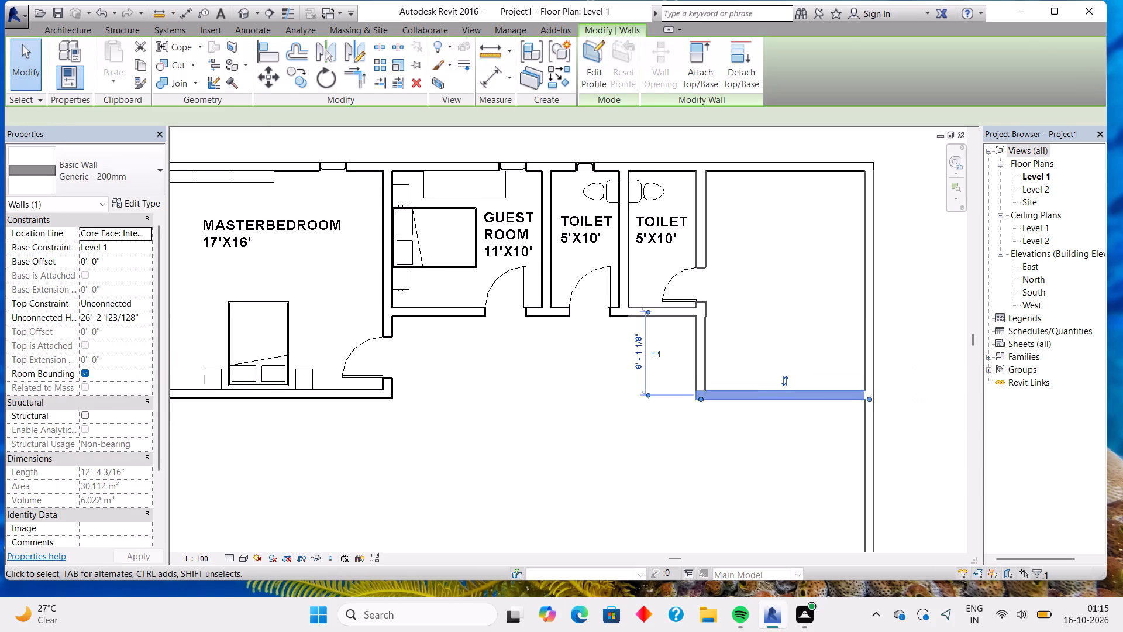
key("Escape")
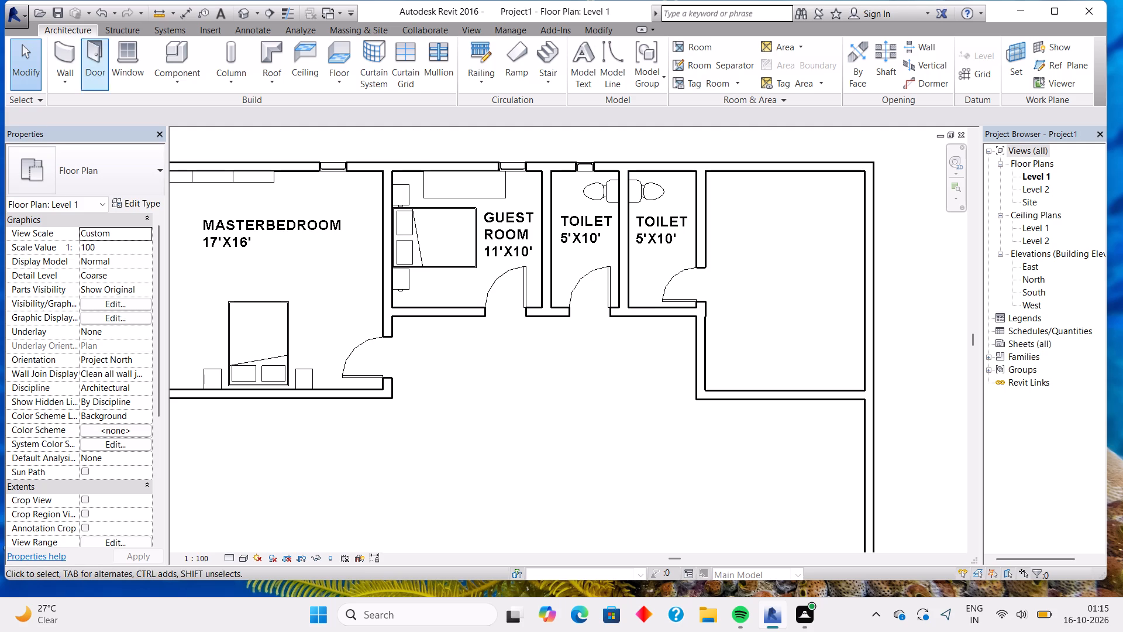
Measure the northeast room's inside depth again between its north and south walls.
left_click(68, 66)
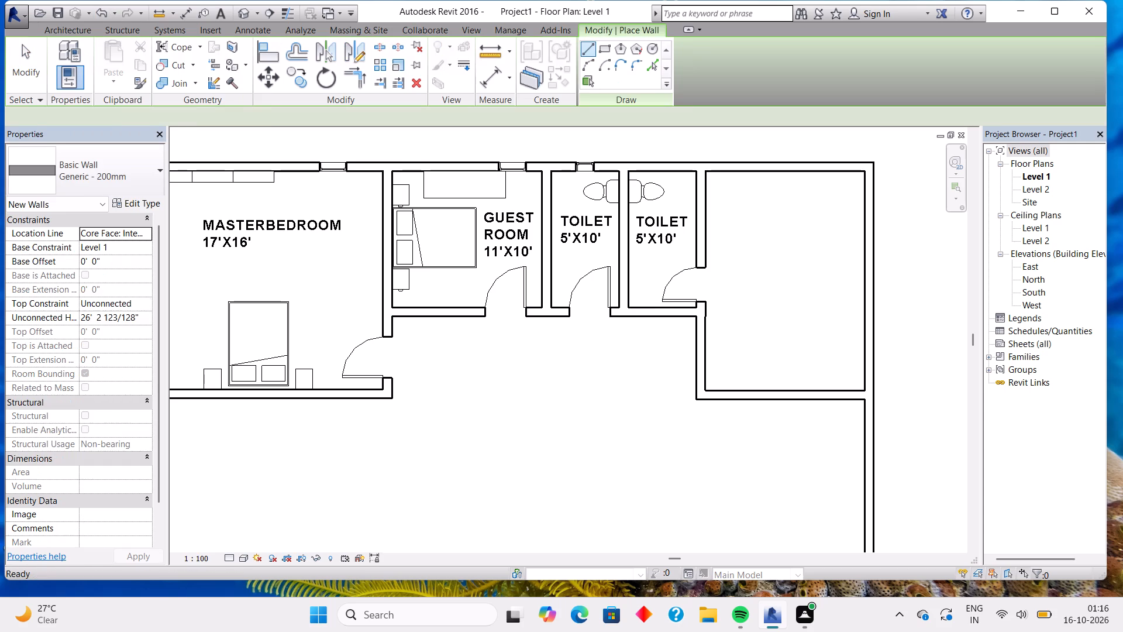
left_click(487, 73)
left_click(752, 174)
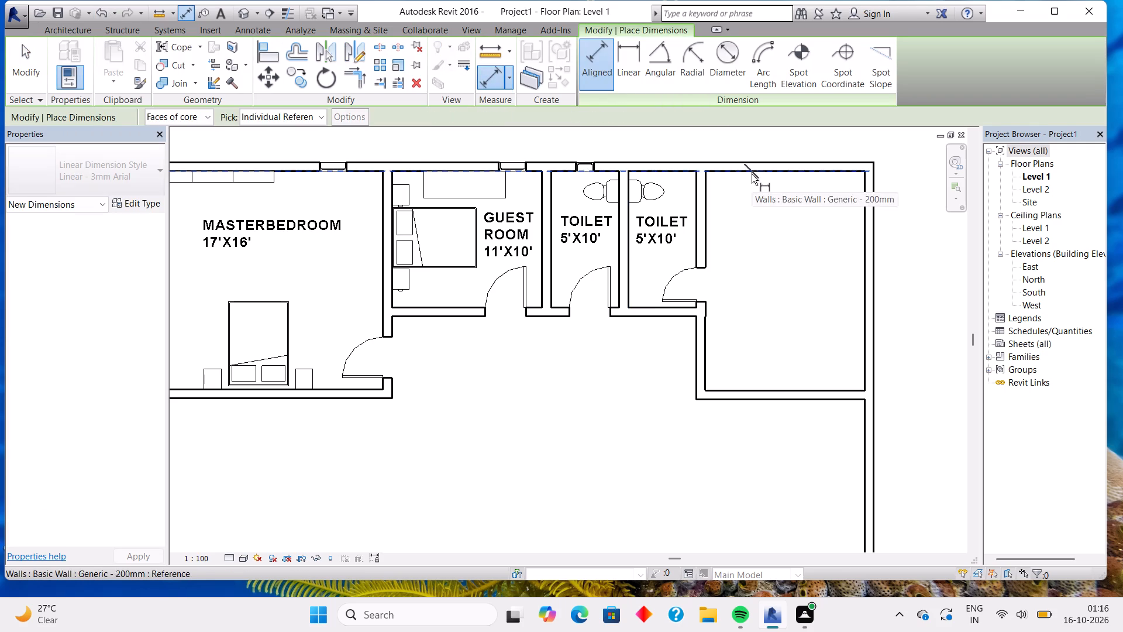
left_click(771, 388)
key("Escape")
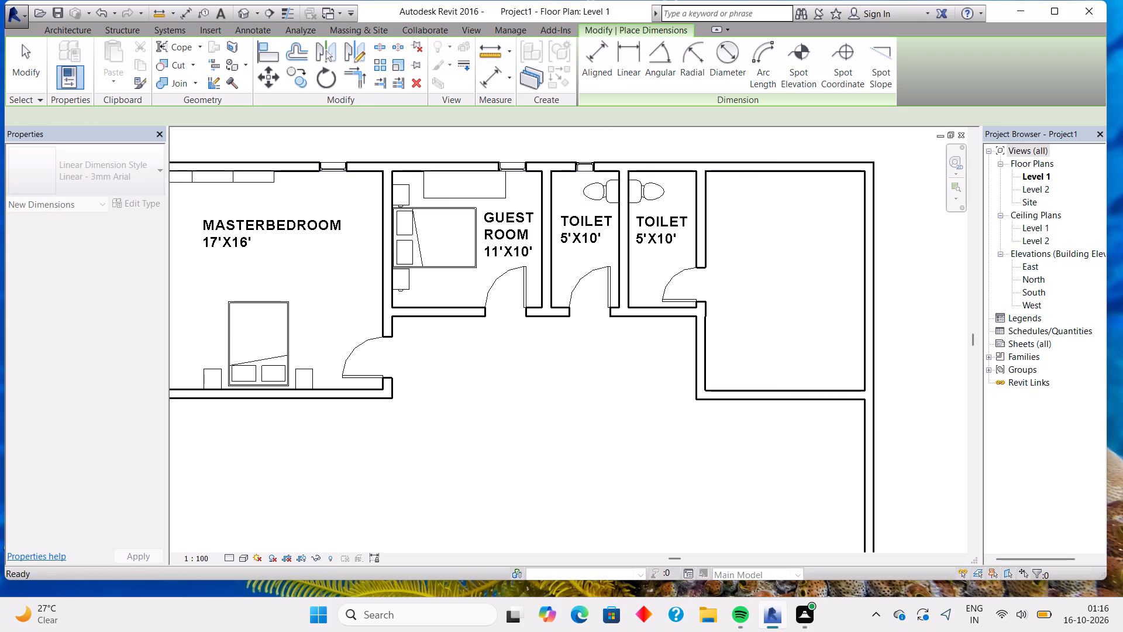
scroll(771, 388, "up", 6)
key("Escape")
key("Escape")
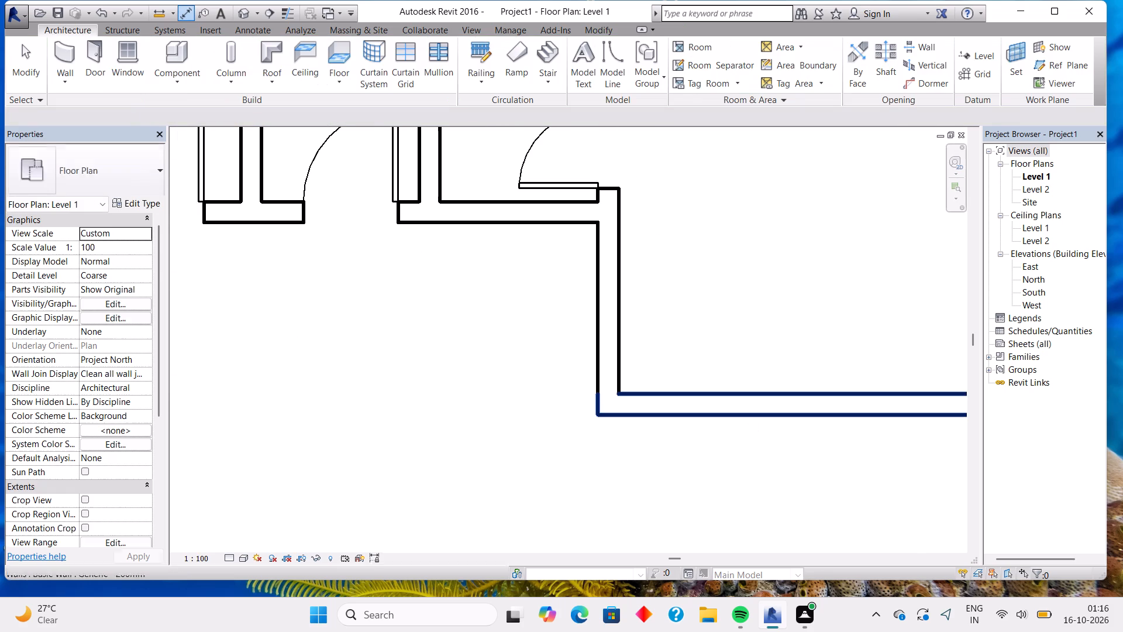
Nudge the northeast room's south wall one increment north.
left_click(767, 389)
key("Up")
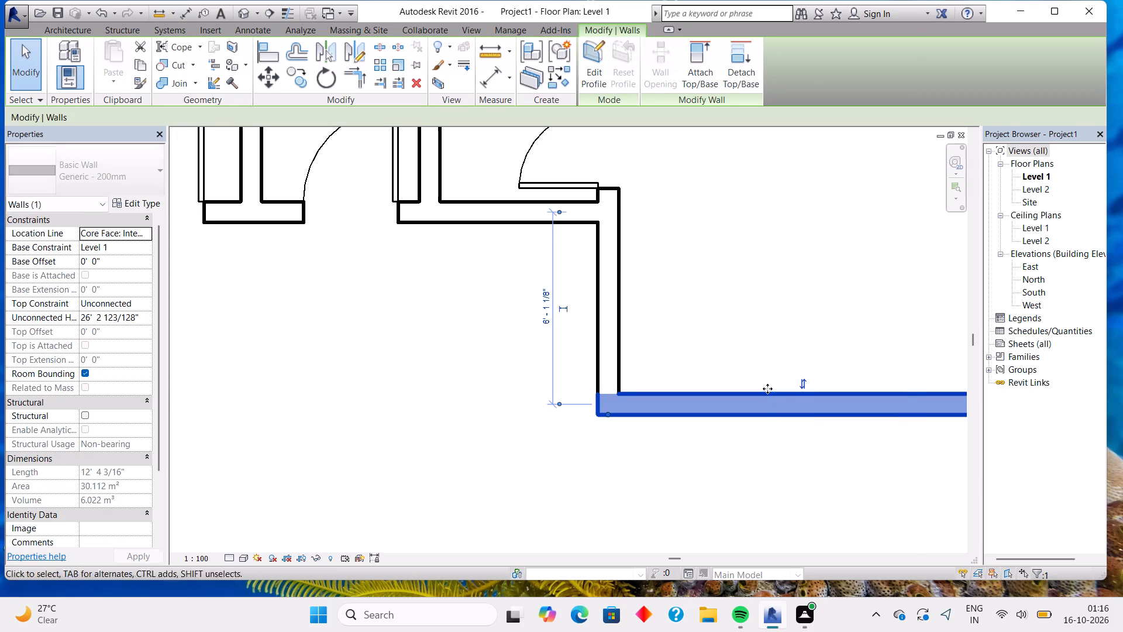
key("Escape")
Measure the northeast room's inside depth between its north and south walls.
scroll(759, 327, "down", 3)
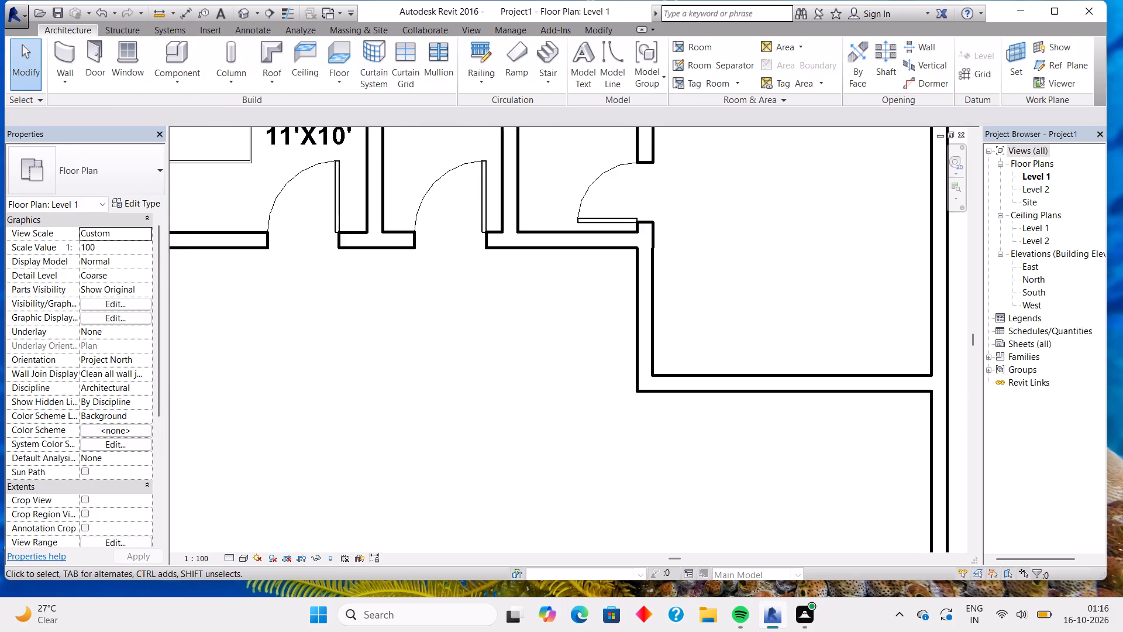
scroll(759, 327, "down", 2)
middle_click_drag(759, 218, 737, 322)
scroll(735, 321, "down", 1)
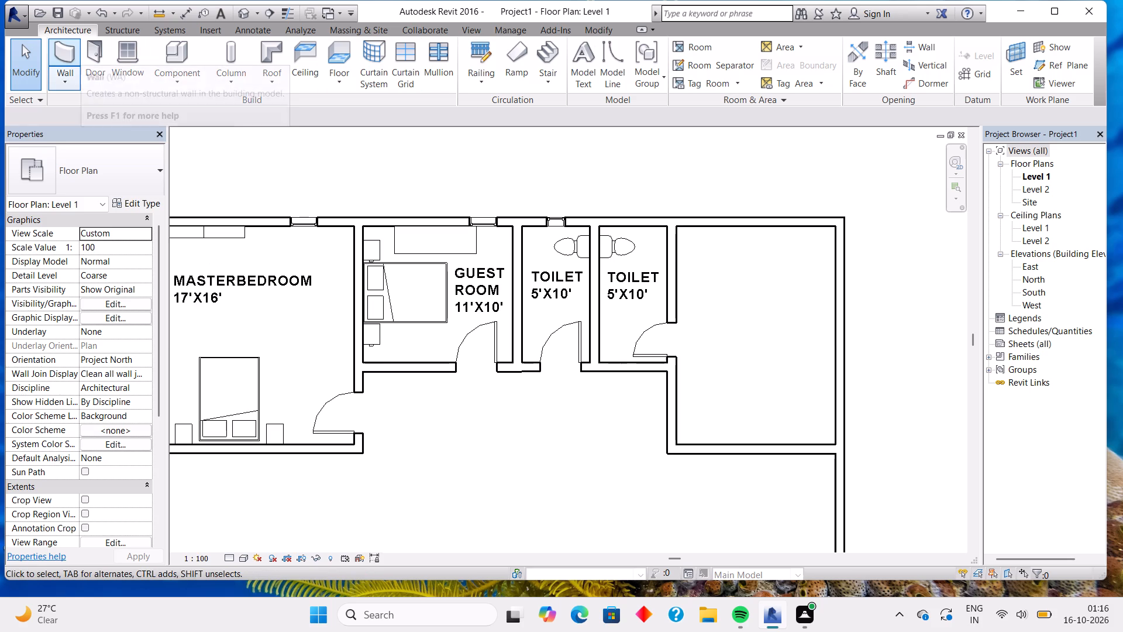
left_click(77, 53)
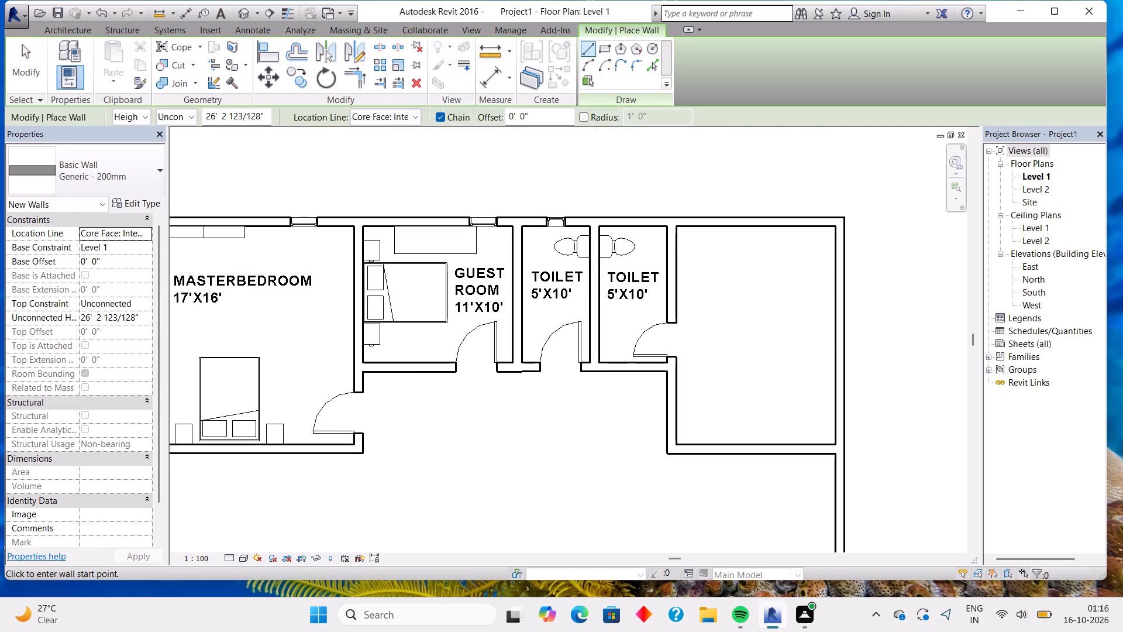
left_click(489, 75)
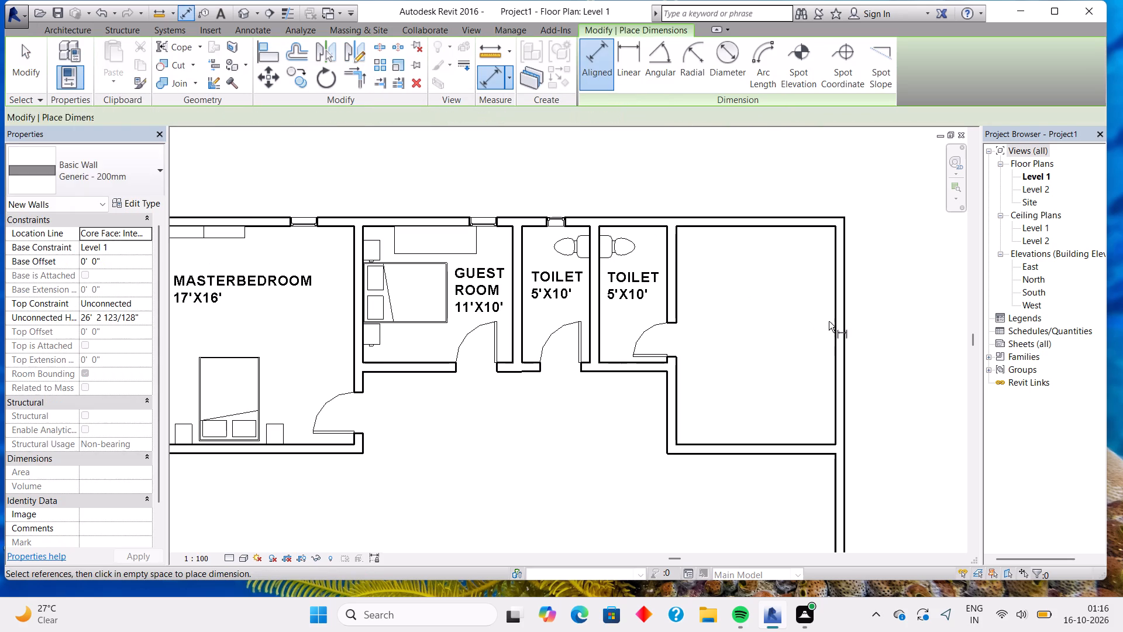
left_click(757, 226)
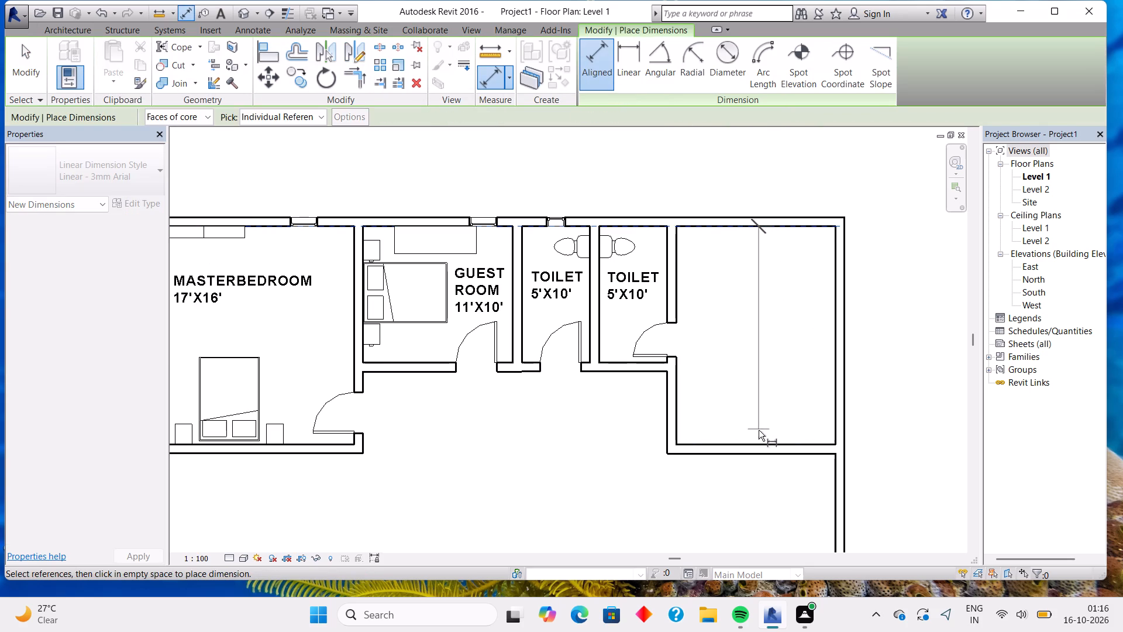
left_click(758, 443)
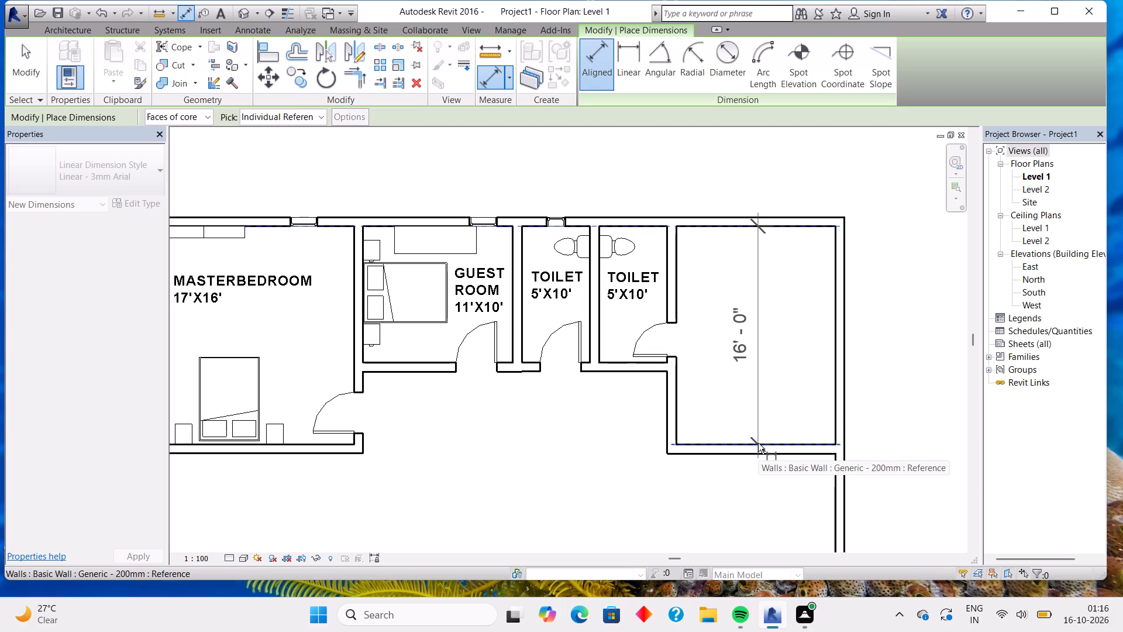
key("Escape")
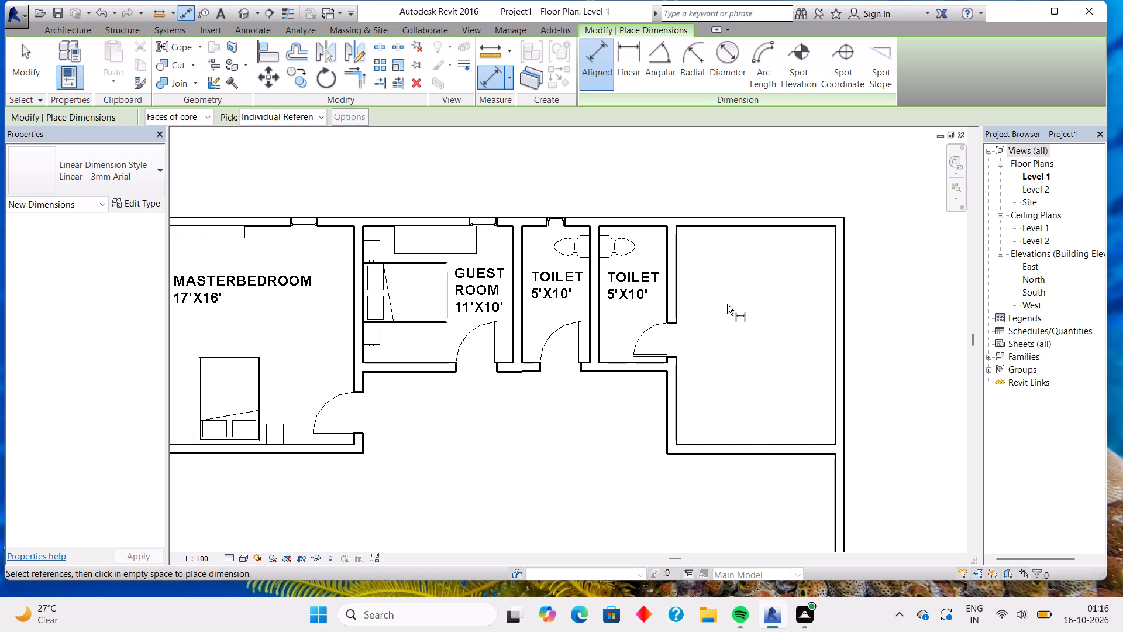
Measure the northeast room's inside width between its west and east walls.
scroll(727, 304, "up", 3)
scroll(727, 304, "down", 5)
middle_click_drag(725, 323, 735, 215)
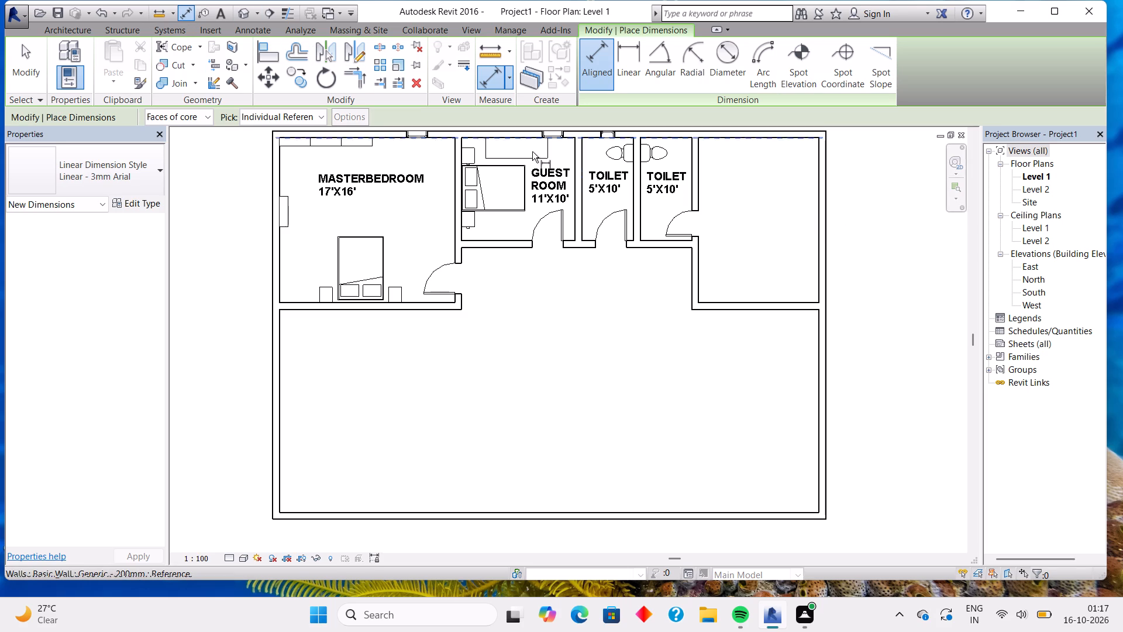
left_click(697, 157)
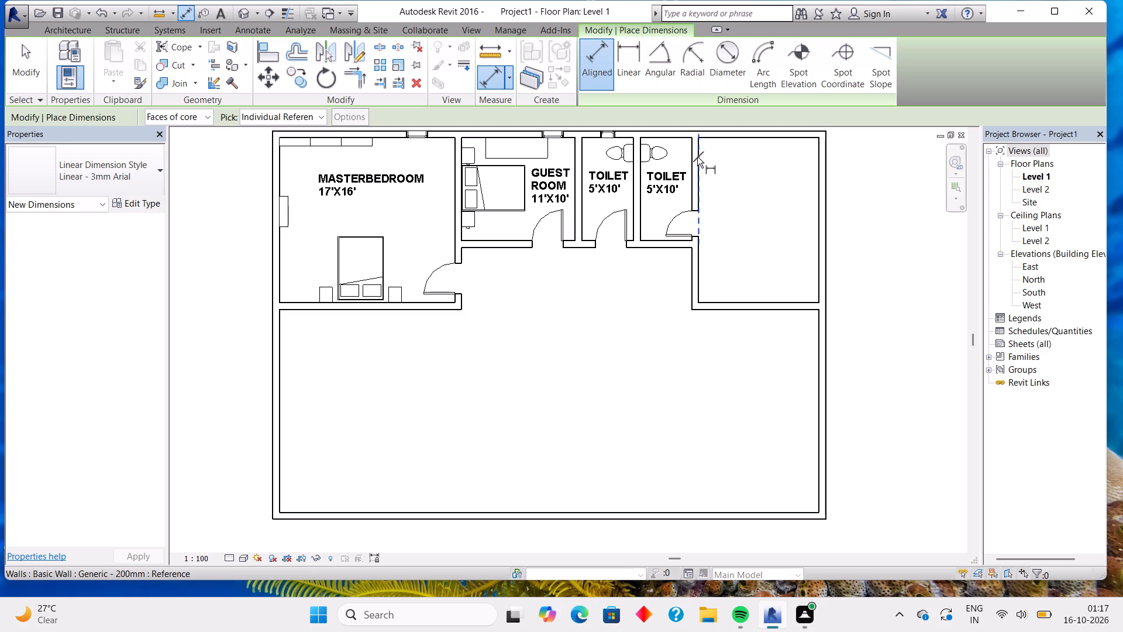
left_click(816, 159)
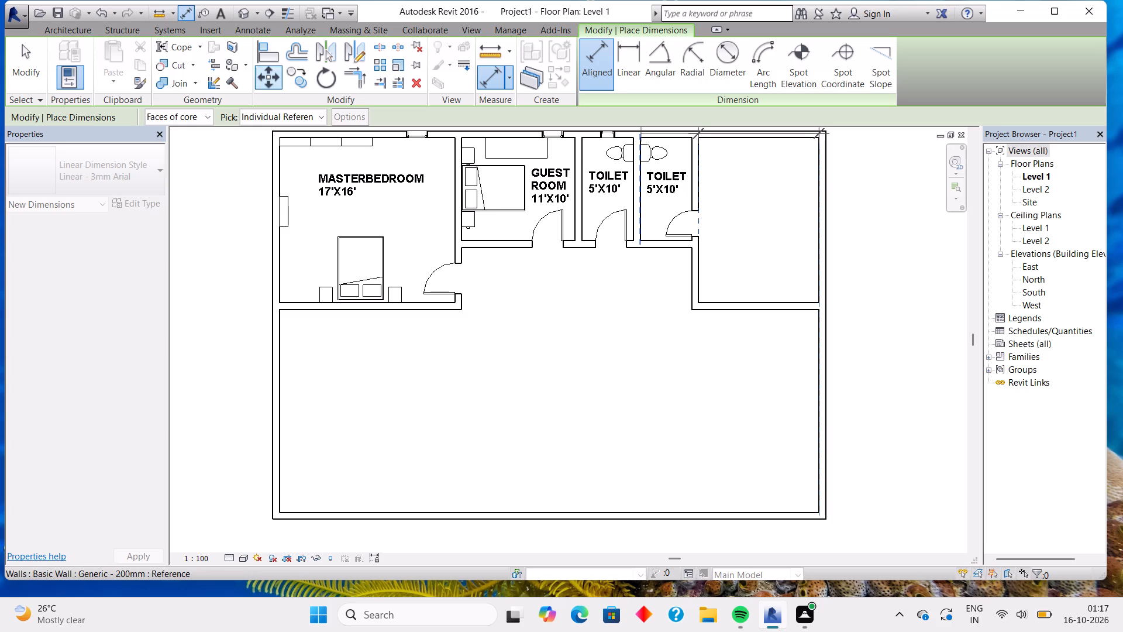
left_click(85, 35)
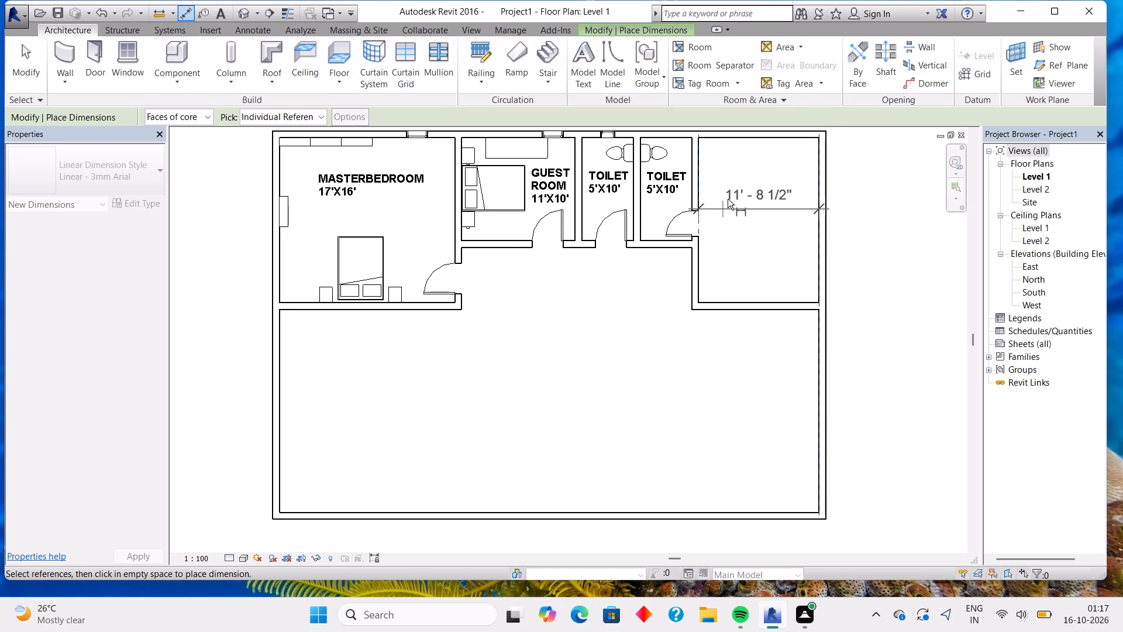
key("Escape")
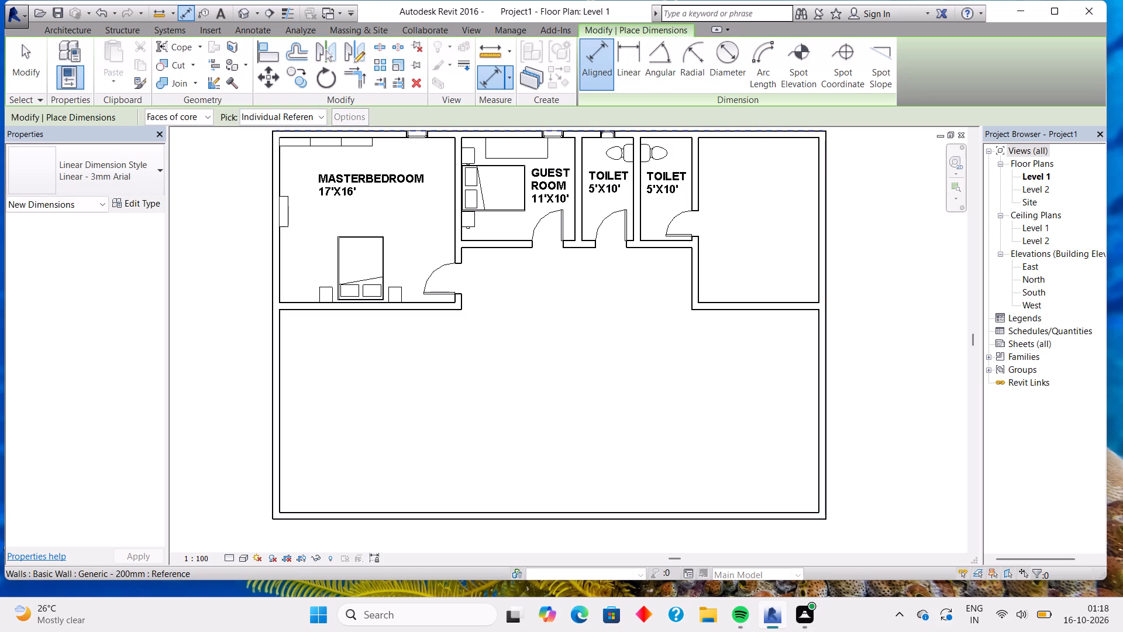
Place an M_Single-Flush 0762 x 2032mm door opening into the northeast room, about 2 ft from its west wall's south end, without a tag.
left_click(73, 30)
left_click(93, 60)
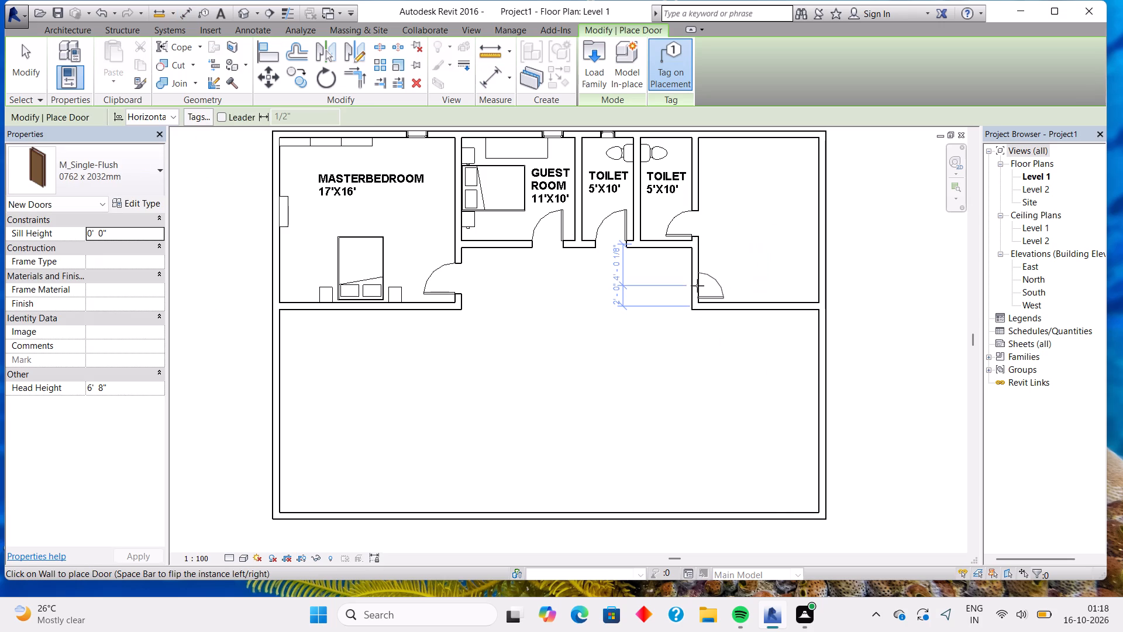
left_click(697, 286)
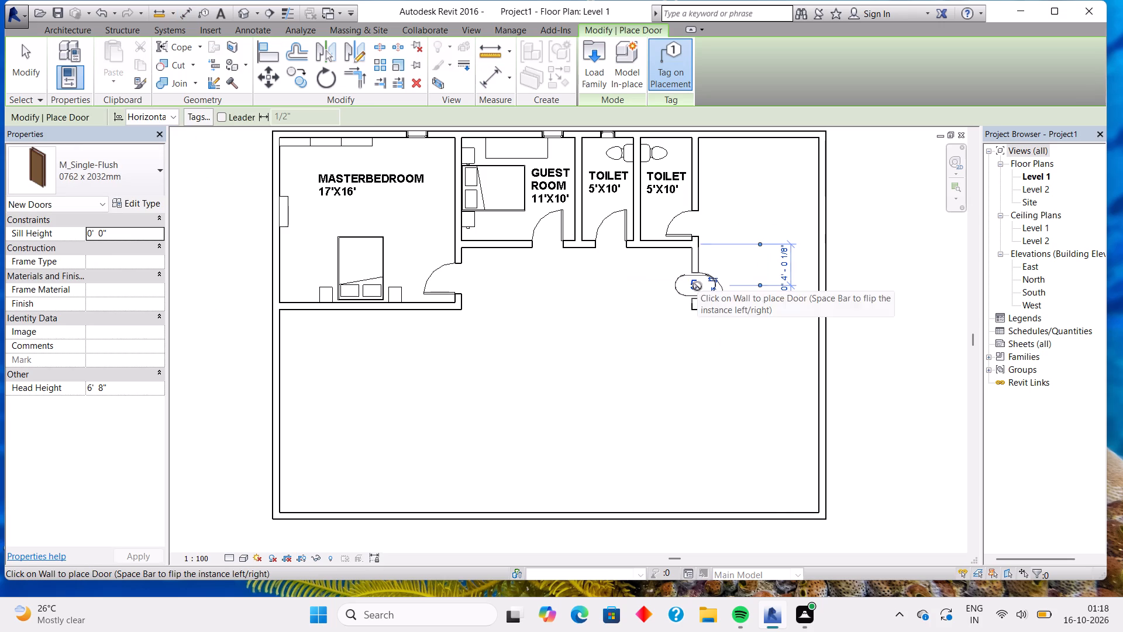
scroll(719, 276, "up", 6)
key("Escape")
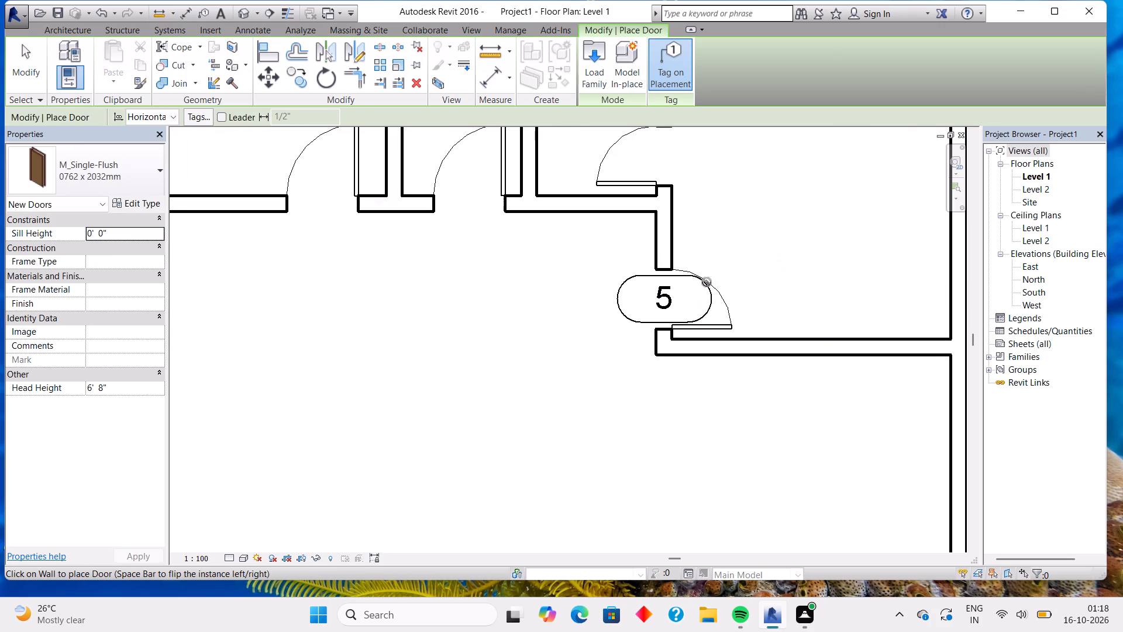
key("Escape")
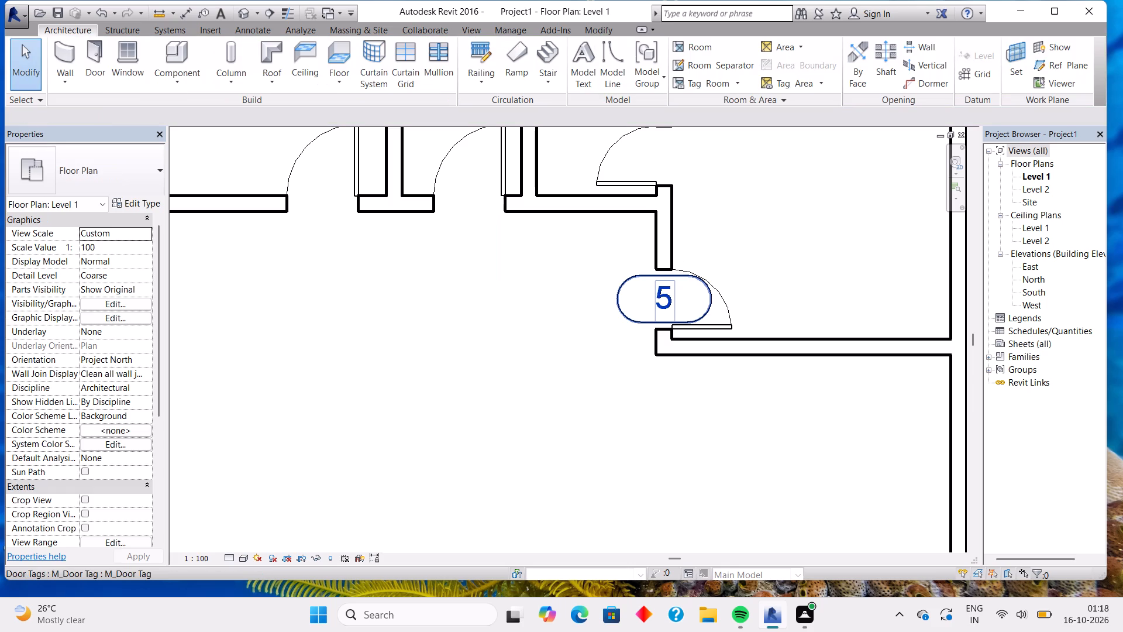
left_click(633, 281)
key("Delete")
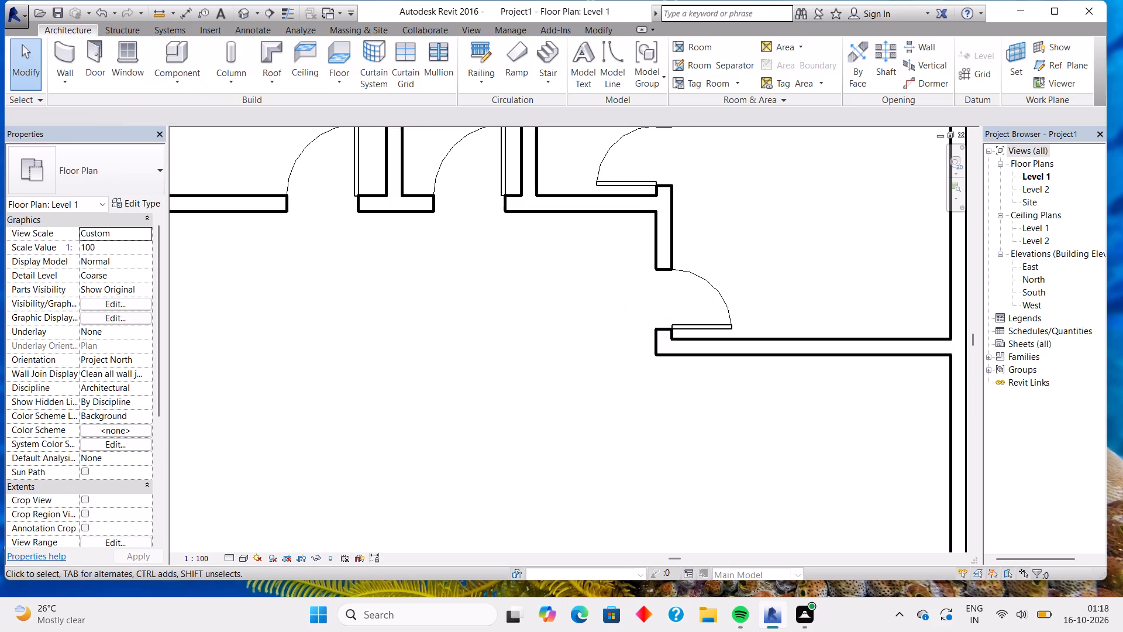
Nudge the northeast room's west-wall door two increments north.
left_click(703, 283)
key("Up")
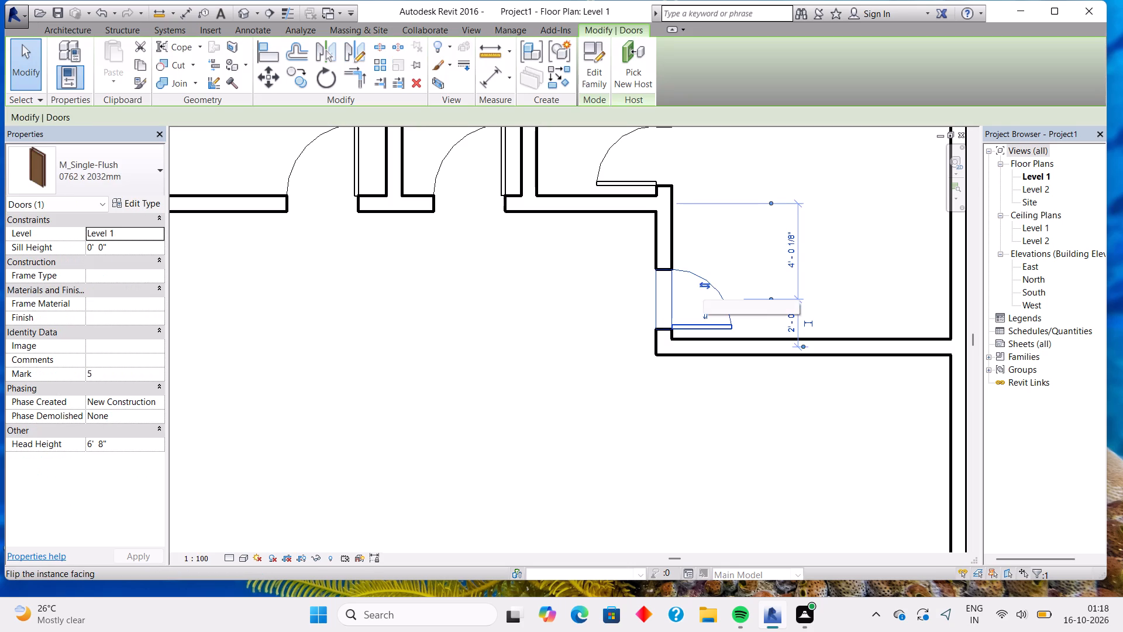
key("Up")
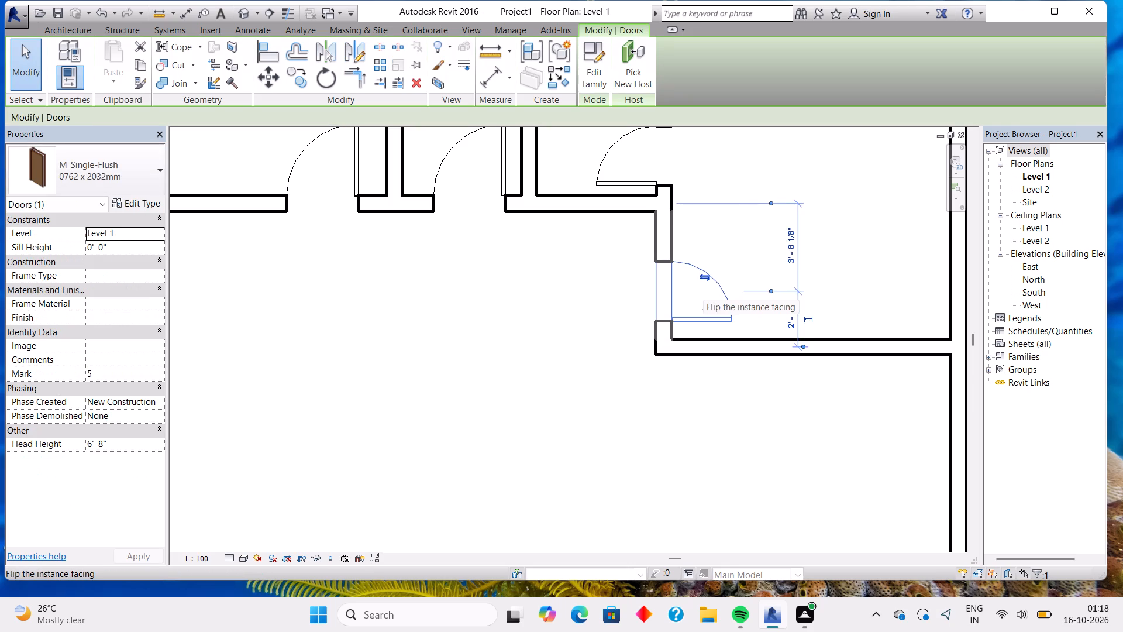
key("Escape")
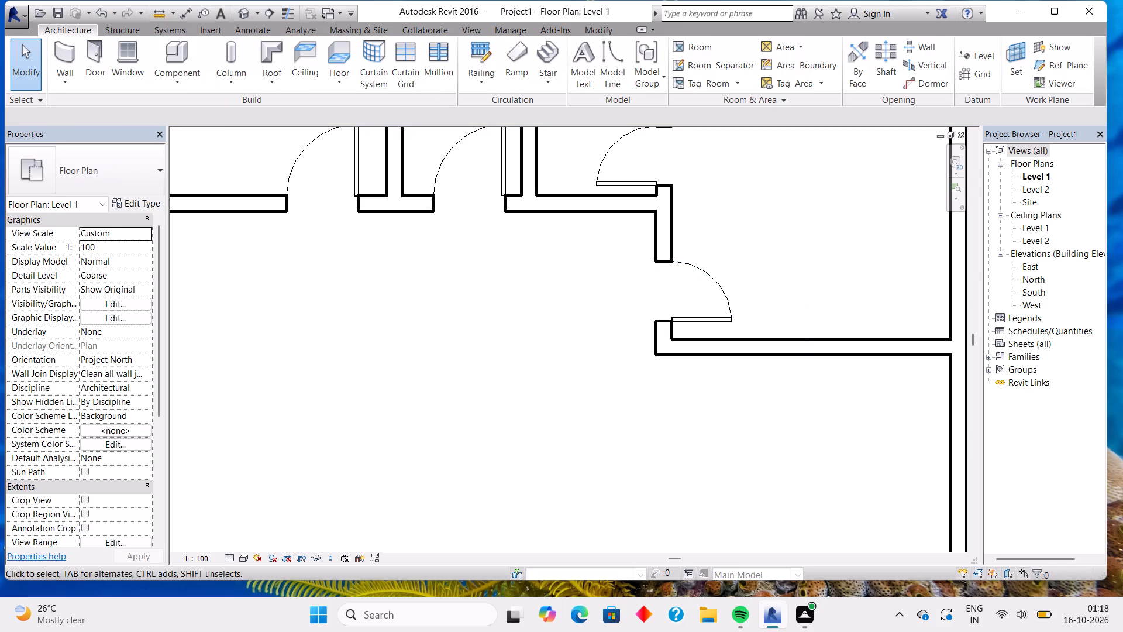
Place an M_Shelving 2440 x 0305 x 2134mm unit lengthwise along the northeast room's north wall, near its east corner.
scroll(723, 267, "down", 5)
middle_click_drag(773, 195, 740, 244)
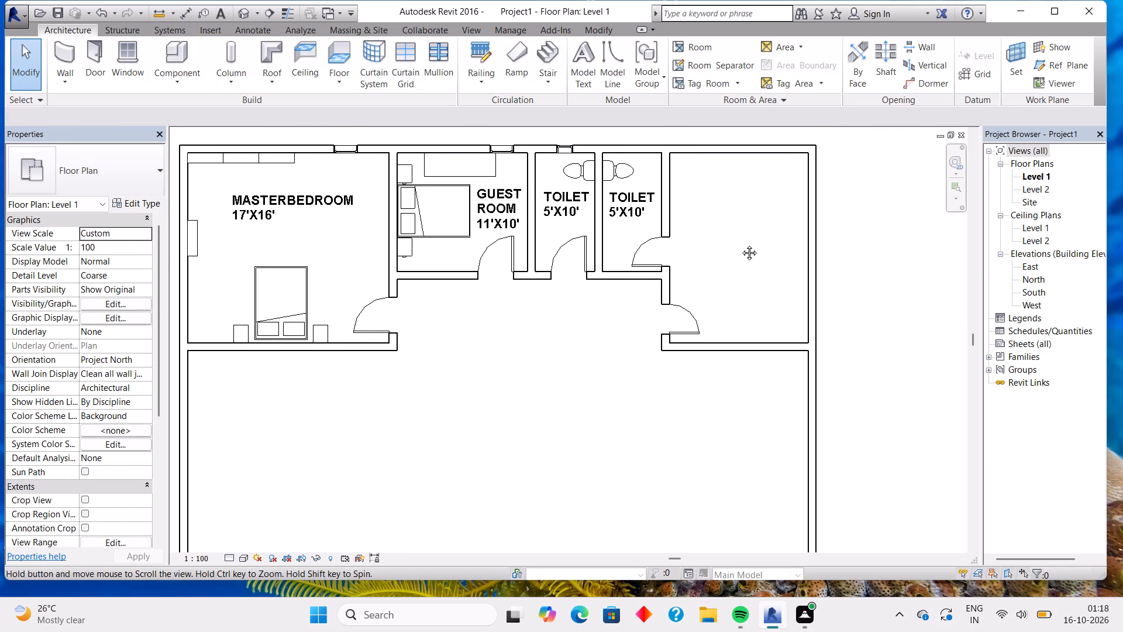
middle_click_drag(740, 244, 740, 245)
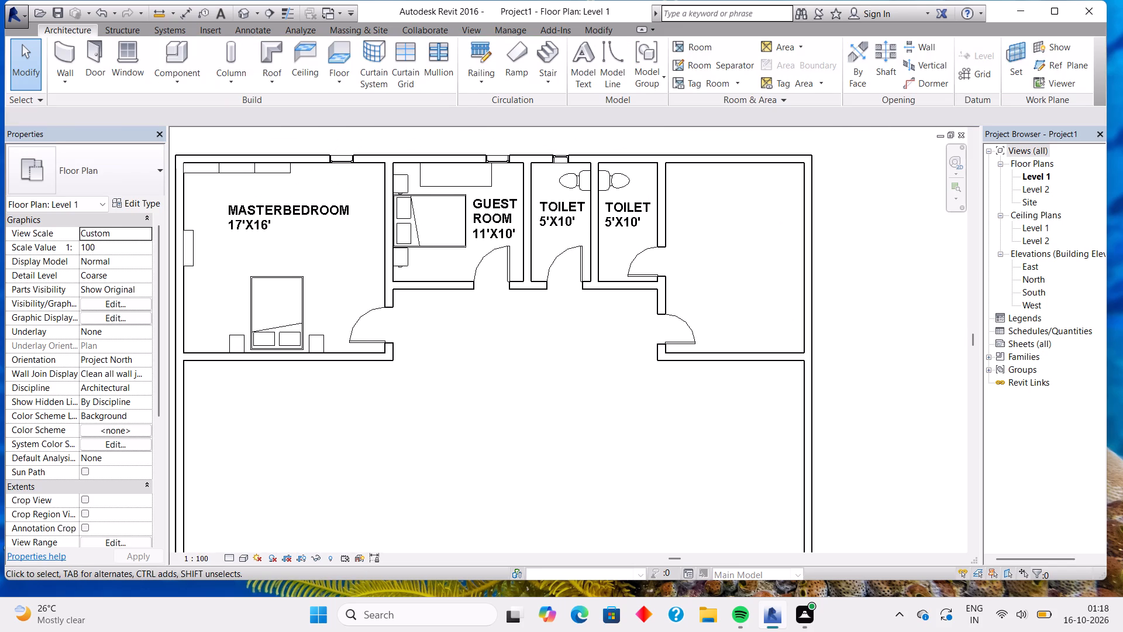
scroll(733, 251, "up", 1)
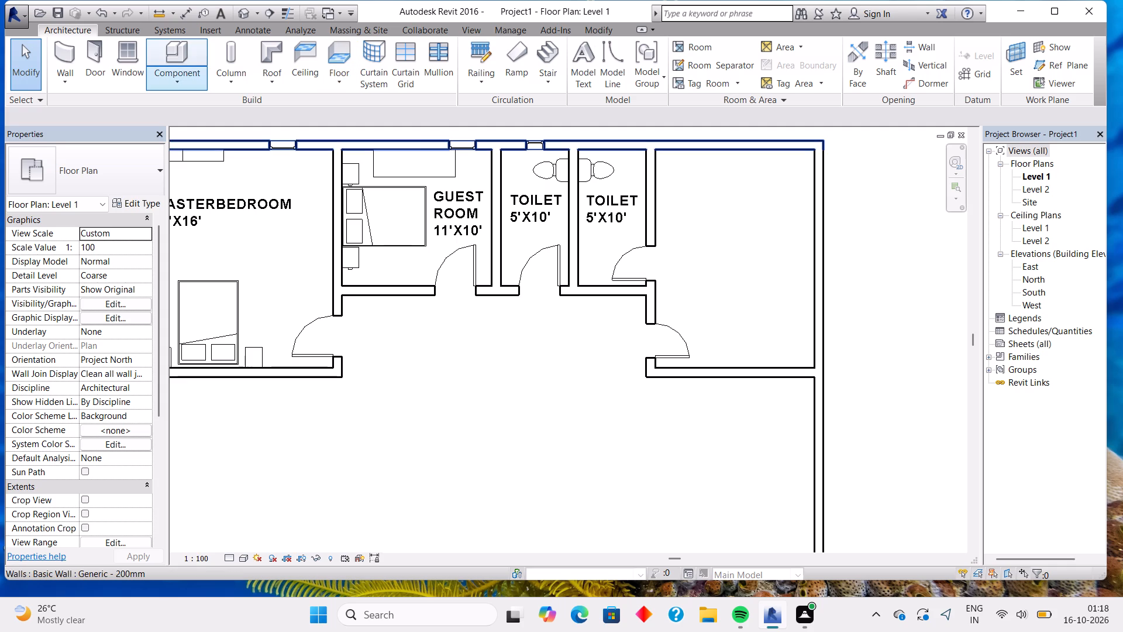
left_click(177, 61)
left_click(118, 159)
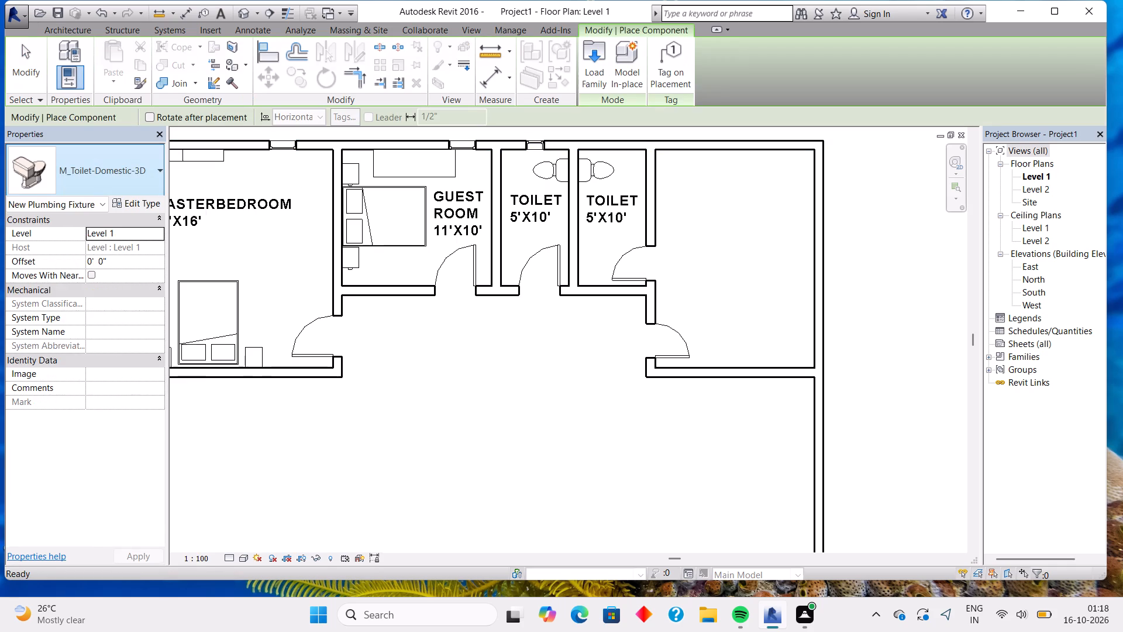
scroll(85, 358, "down", 3)
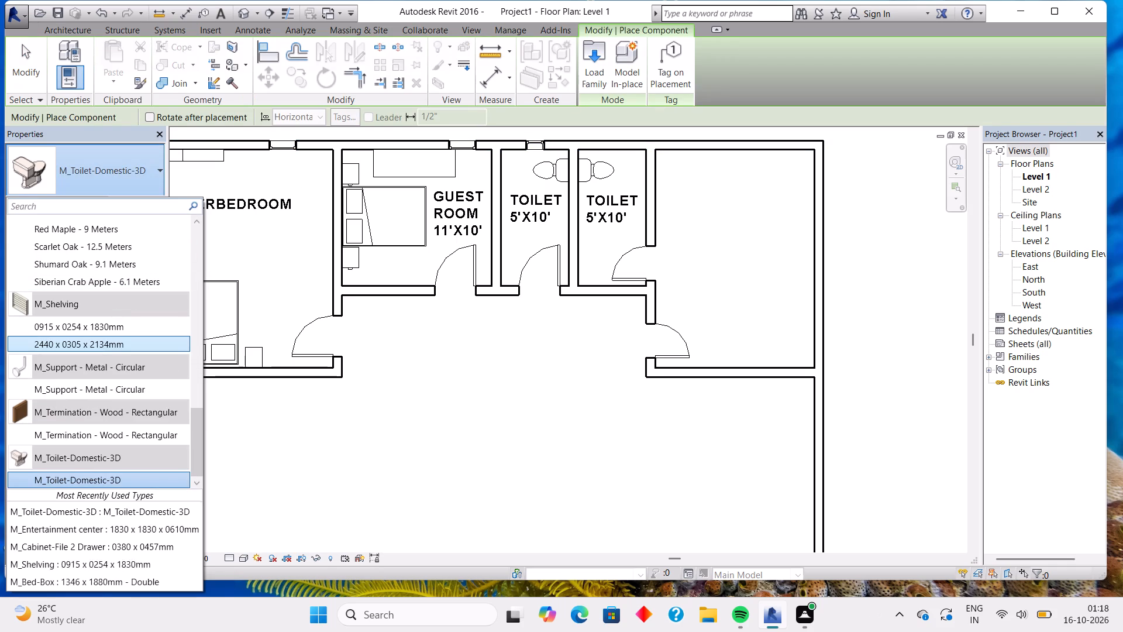
scroll(85, 358, "up", 14)
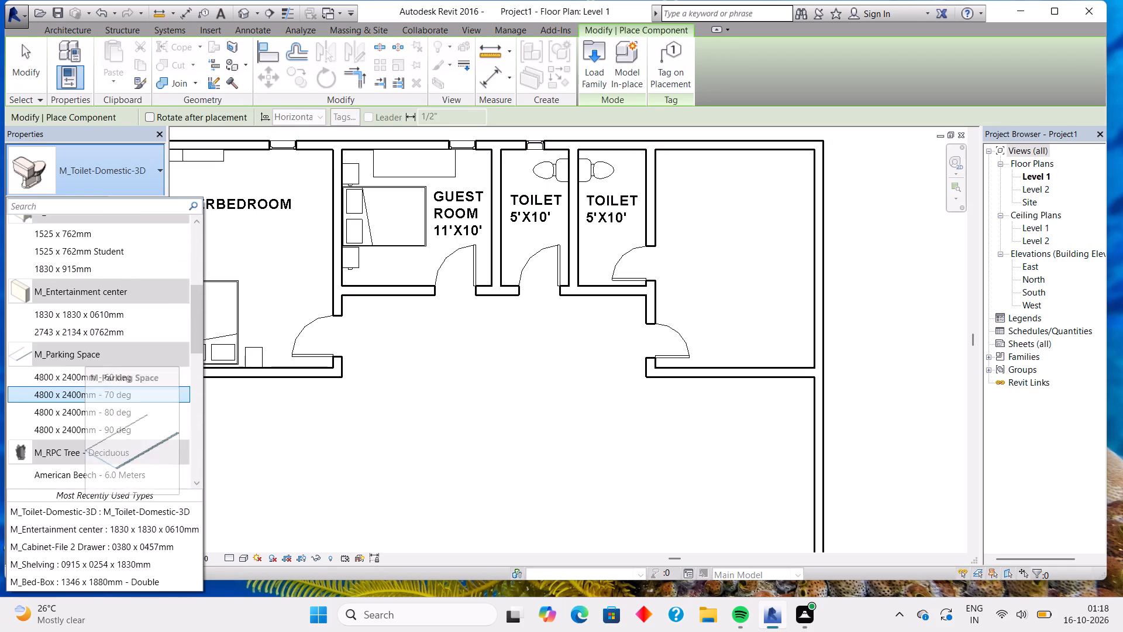
scroll(85, 356, "up", 16)
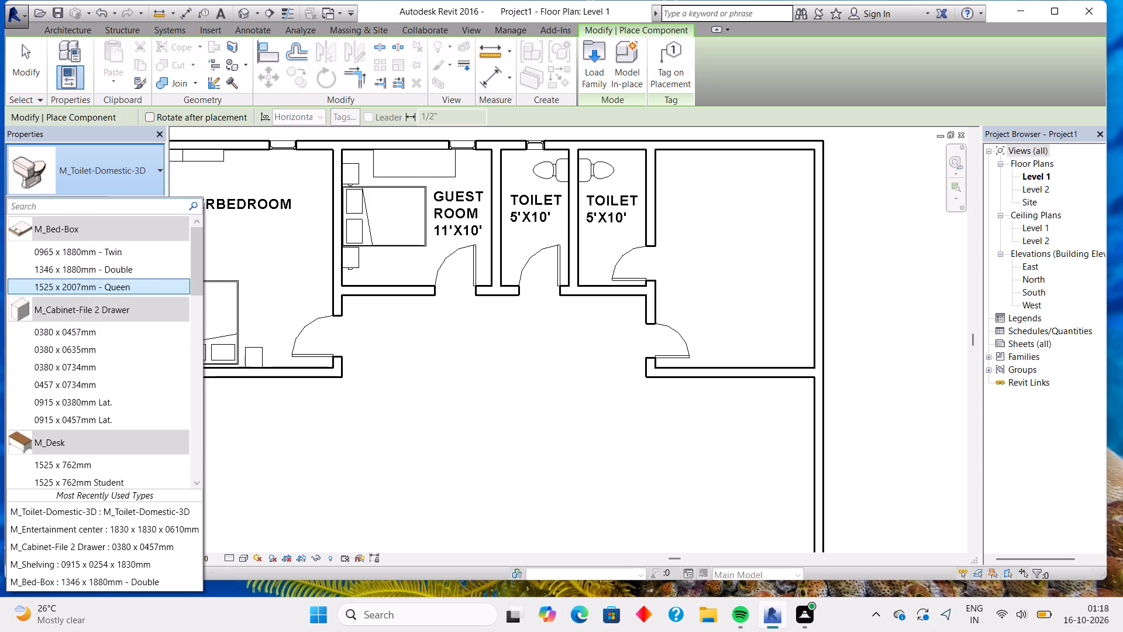
scroll(73, 289, "down", 13)
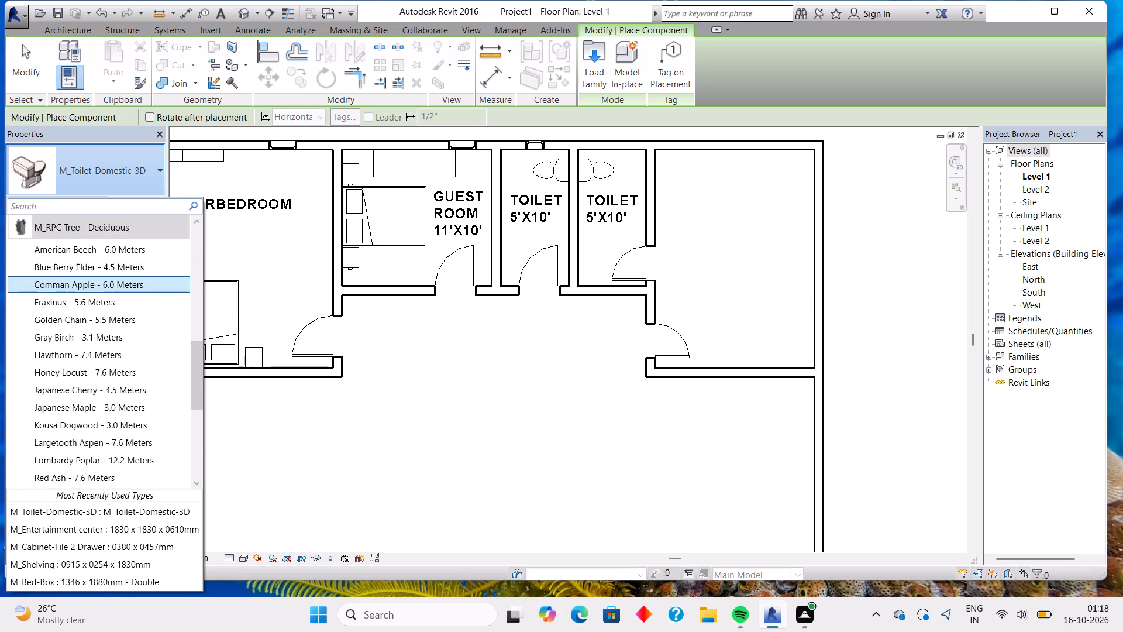
scroll(73, 289, "down", 6)
left_click(79, 384)
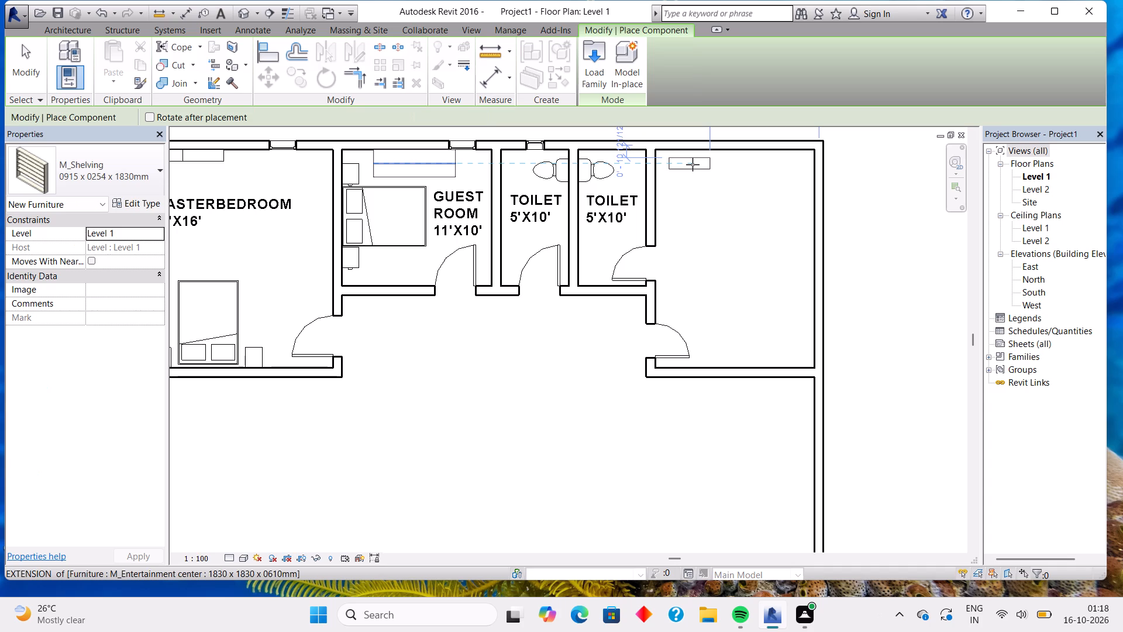
left_click(161, 173)
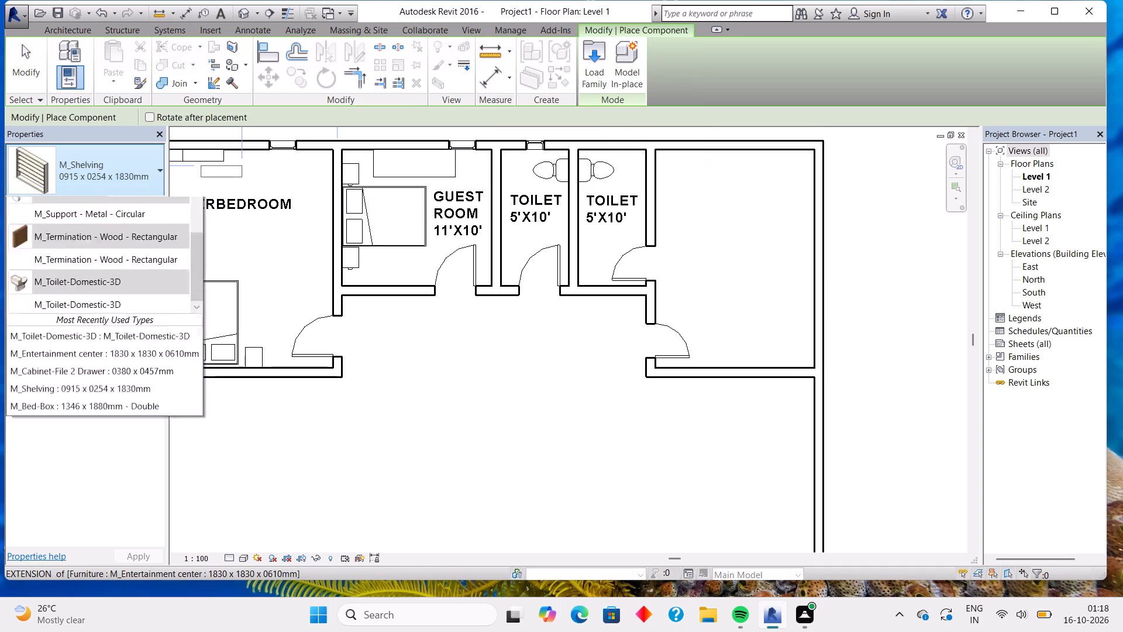
left_click(101, 341)
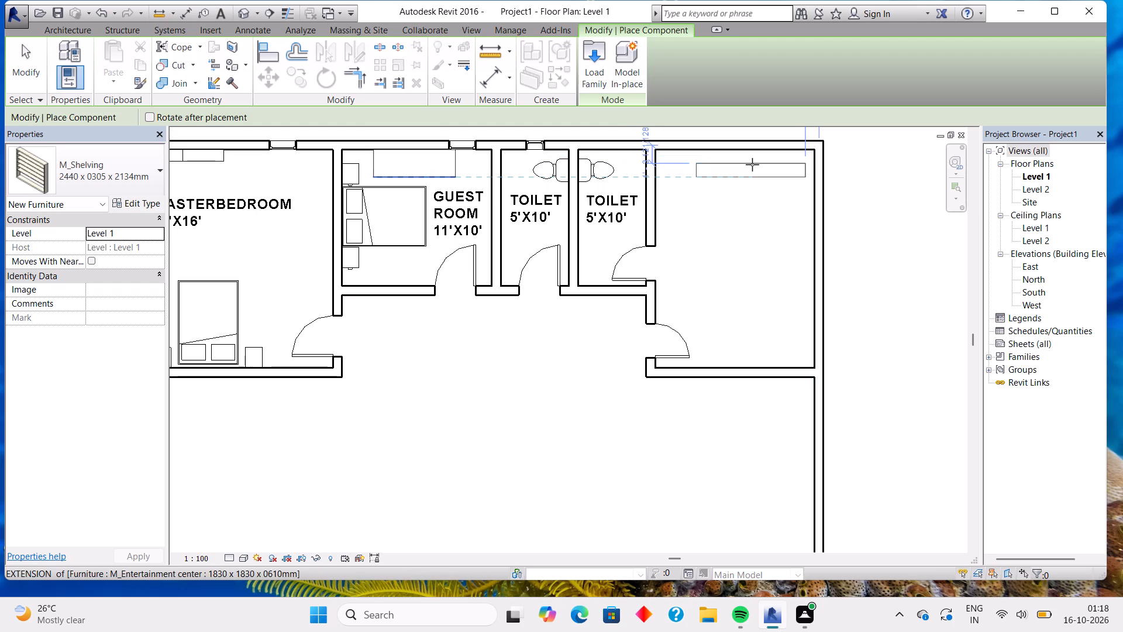
scroll(752, 164, "up", 6)
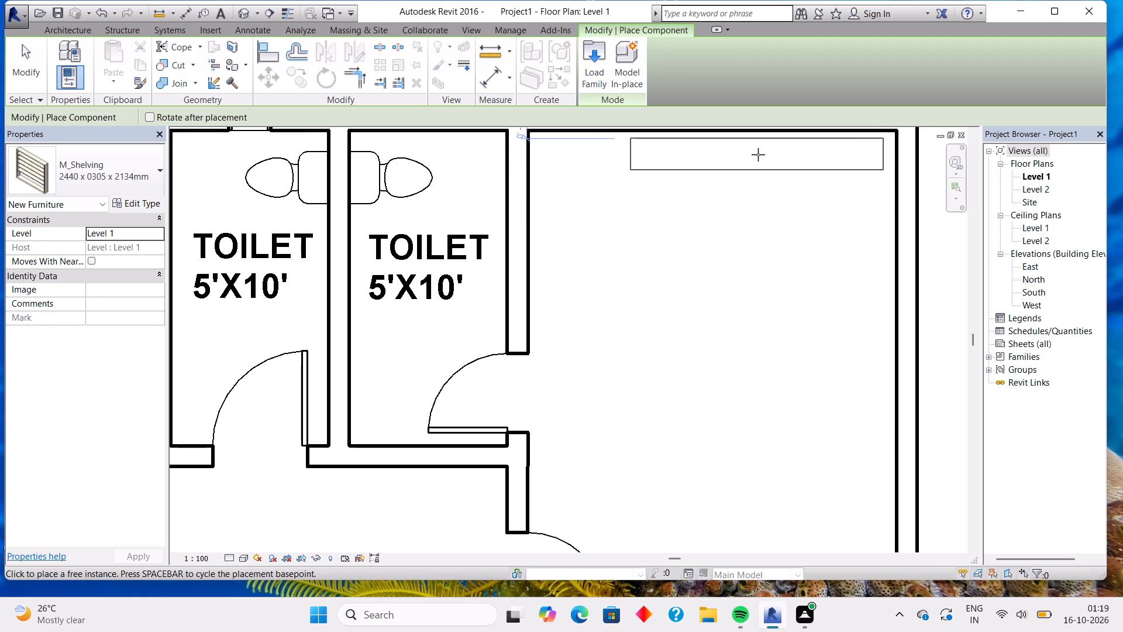
left_click(758, 154)
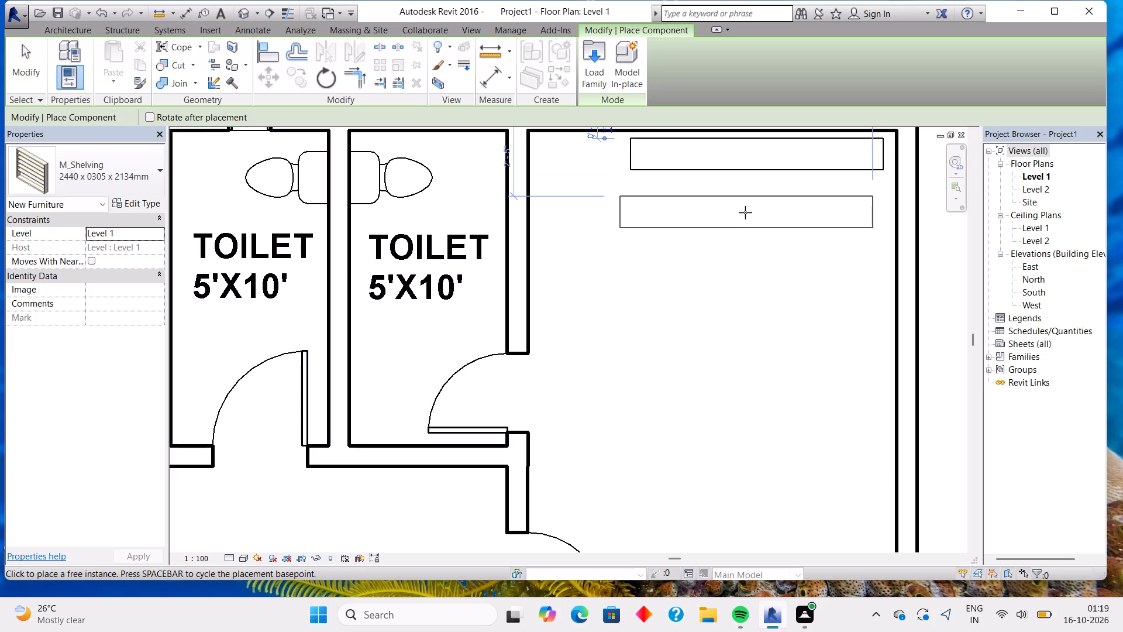
scroll(745, 212, "down", 3)
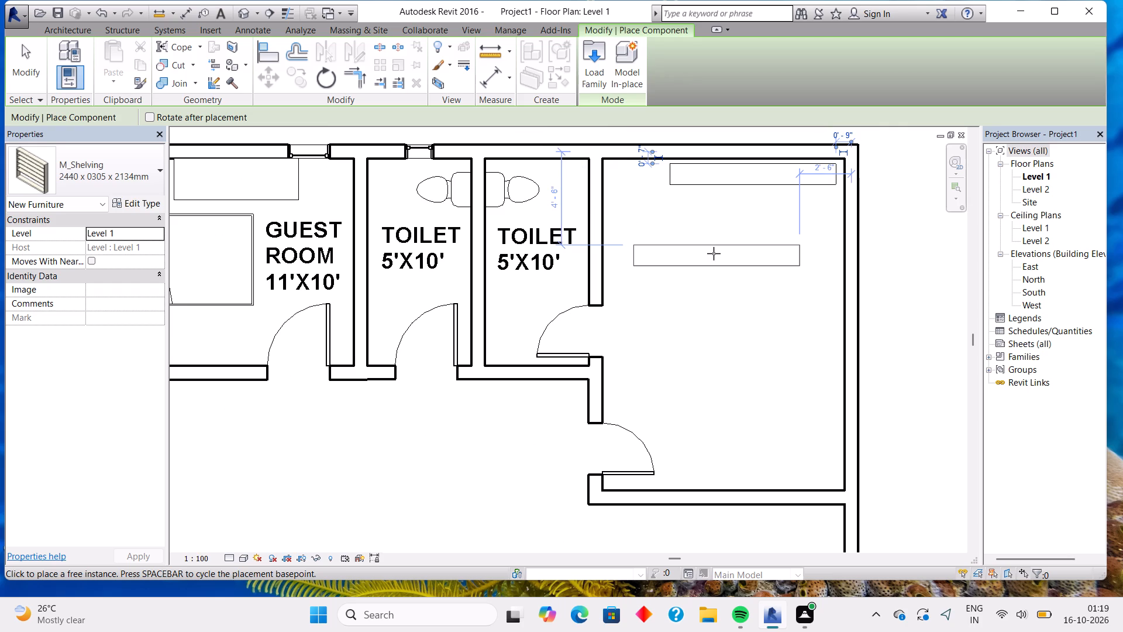
Place an M_Bed-Box 1346 x 1880mm - Double with its head against the northeast room's south wall, about 6 ft from the west wall.
key("Escape")
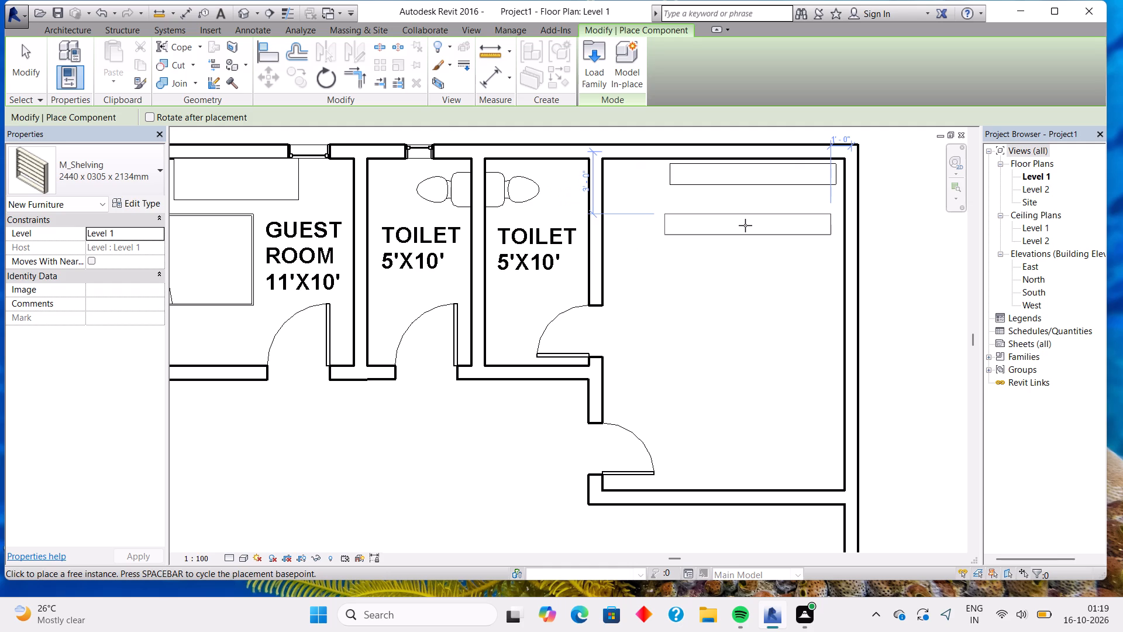
key("Escape")
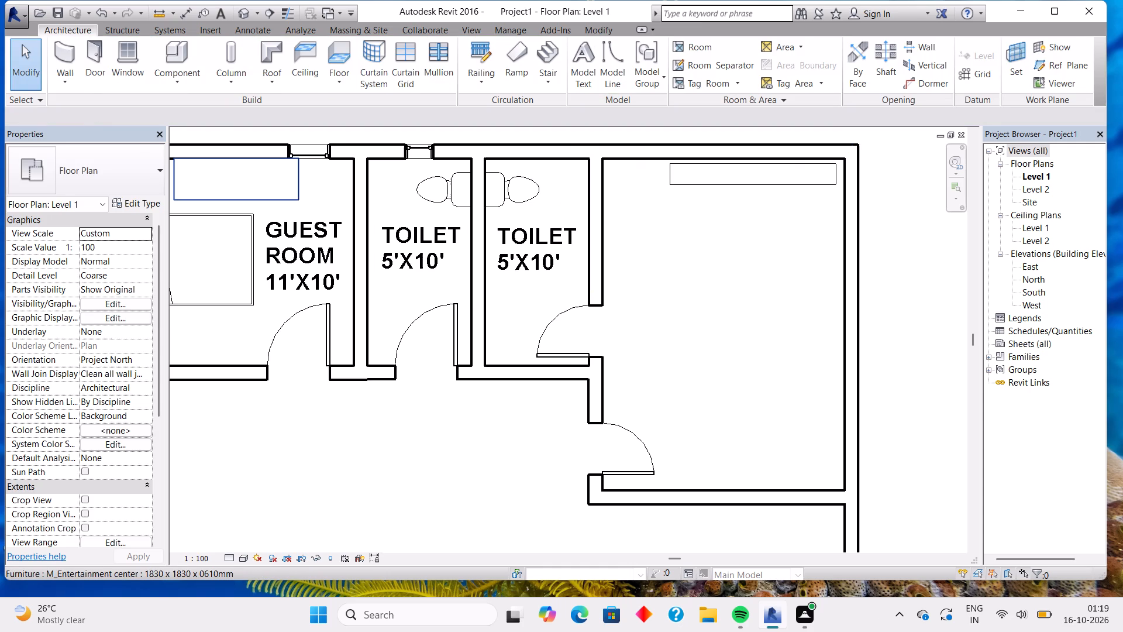
left_click(175, 54)
left_click(101, 183)
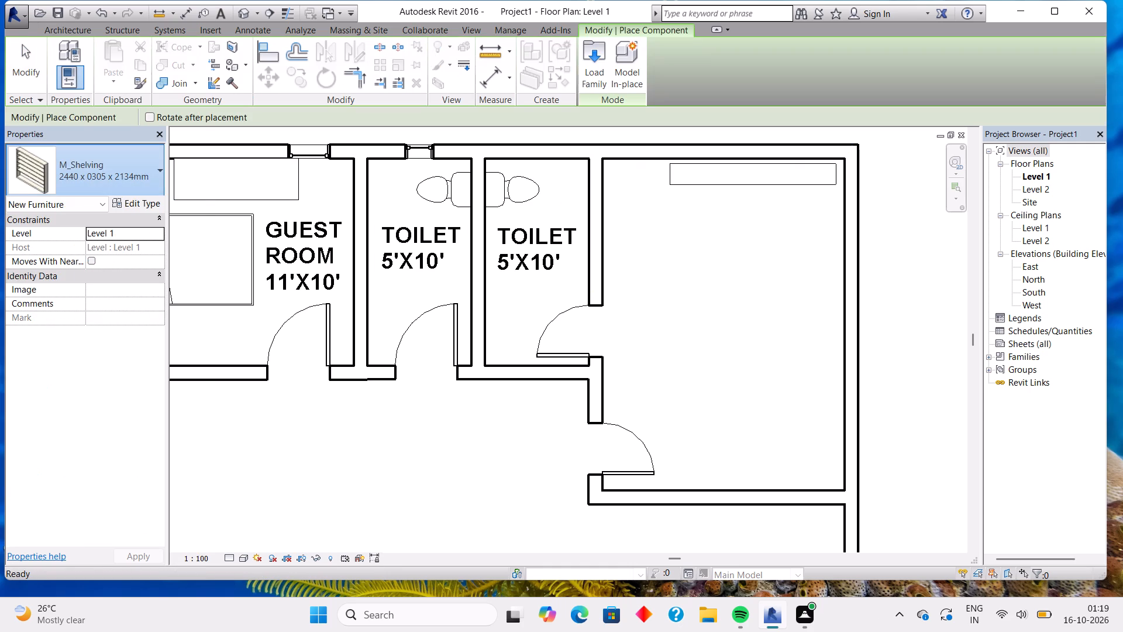
scroll(75, 348, "down", 2)
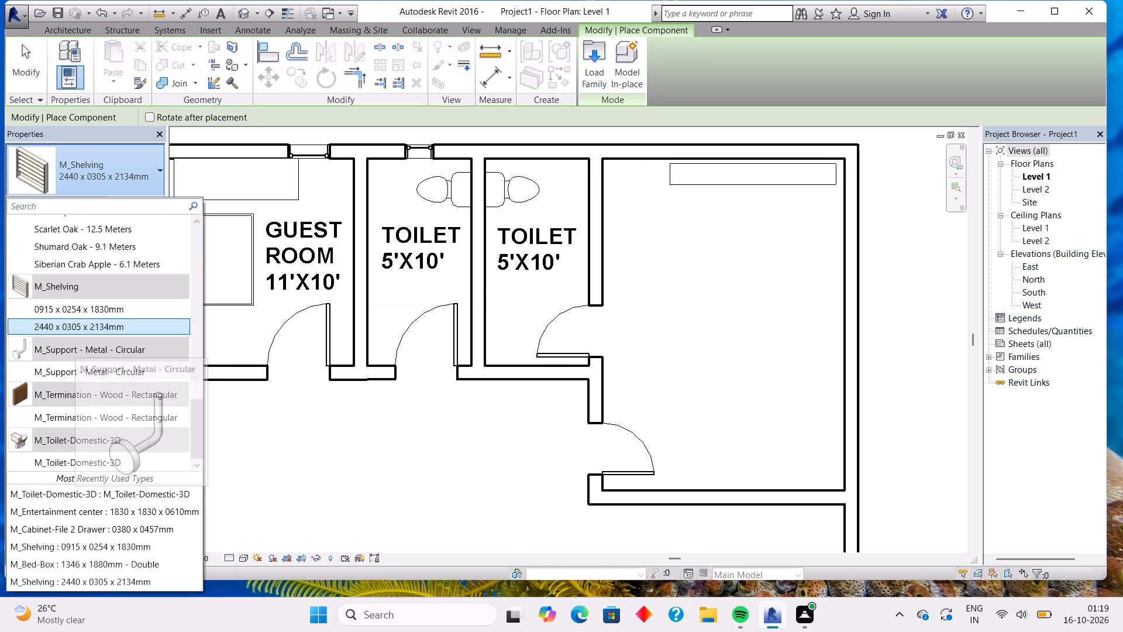
scroll(81, 346, "up", 16)
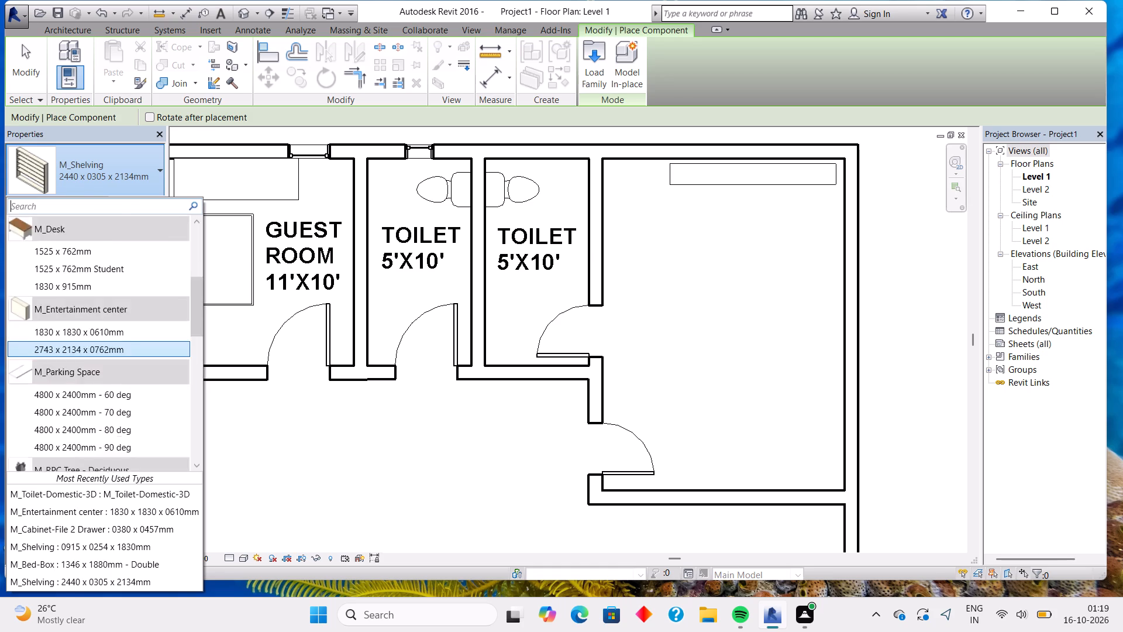
scroll(81, 346, "up", 9)
left_click(144, 264)
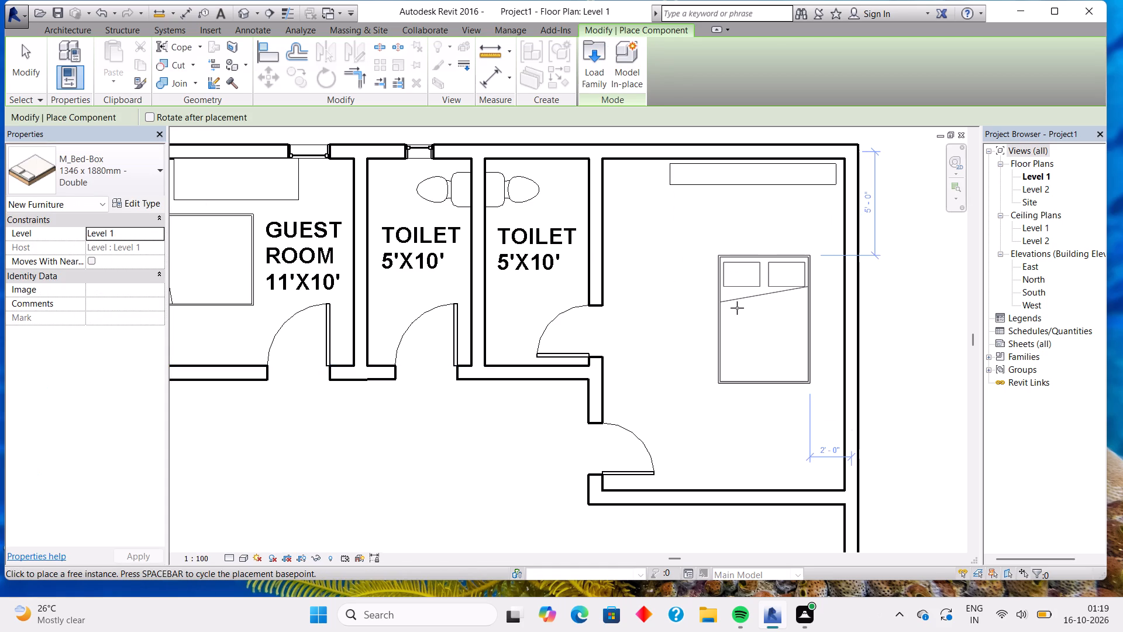
key("space")
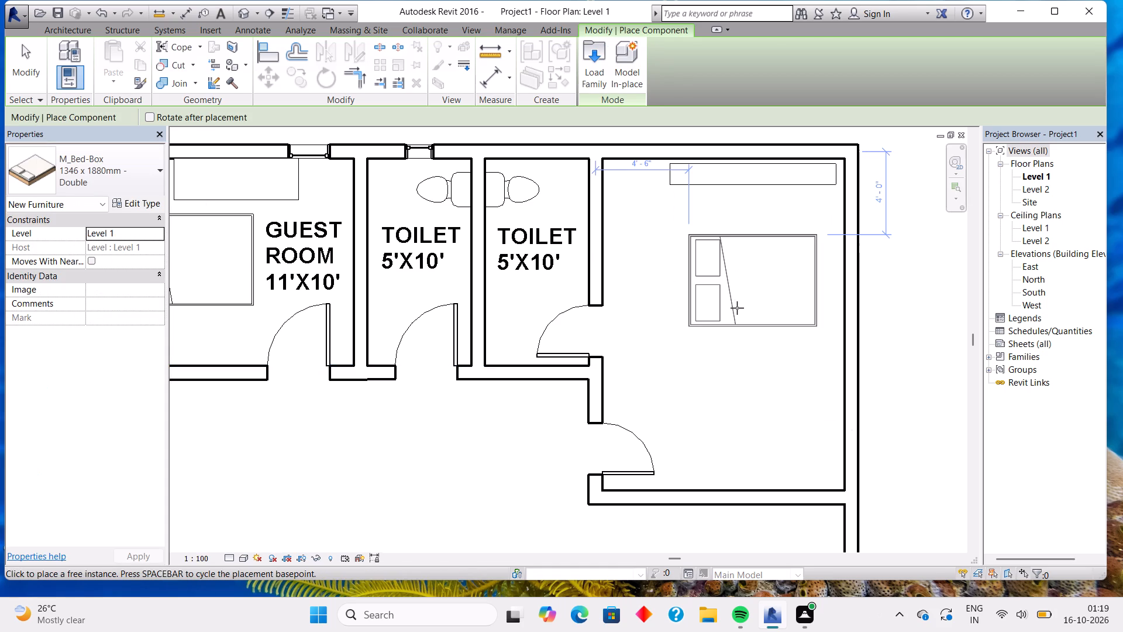
key("space")
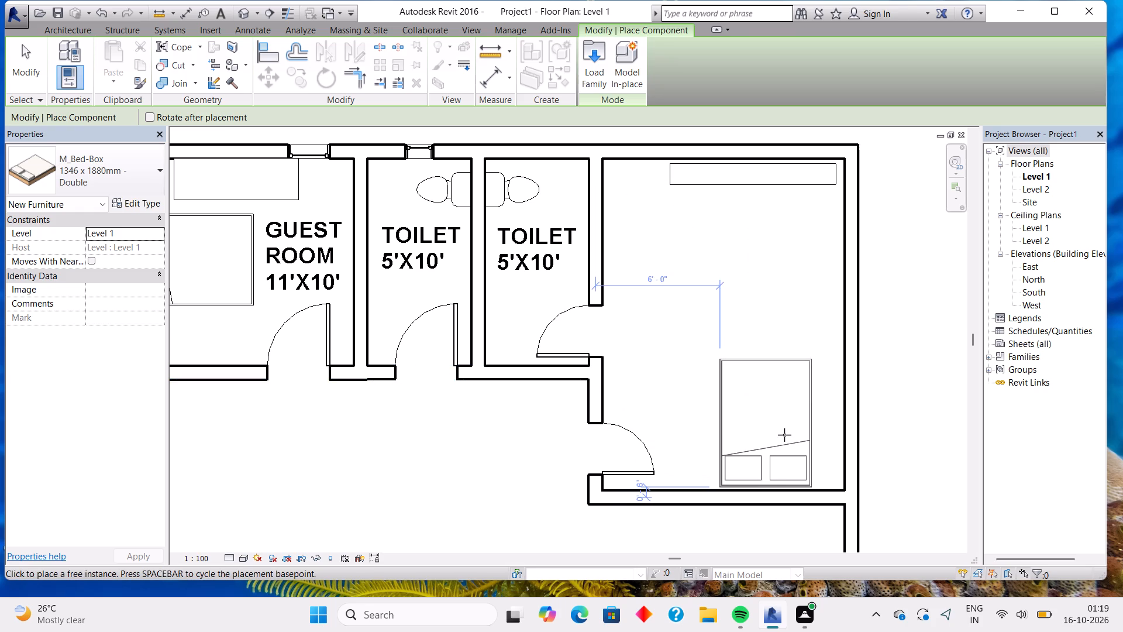
left_click(784, 435)
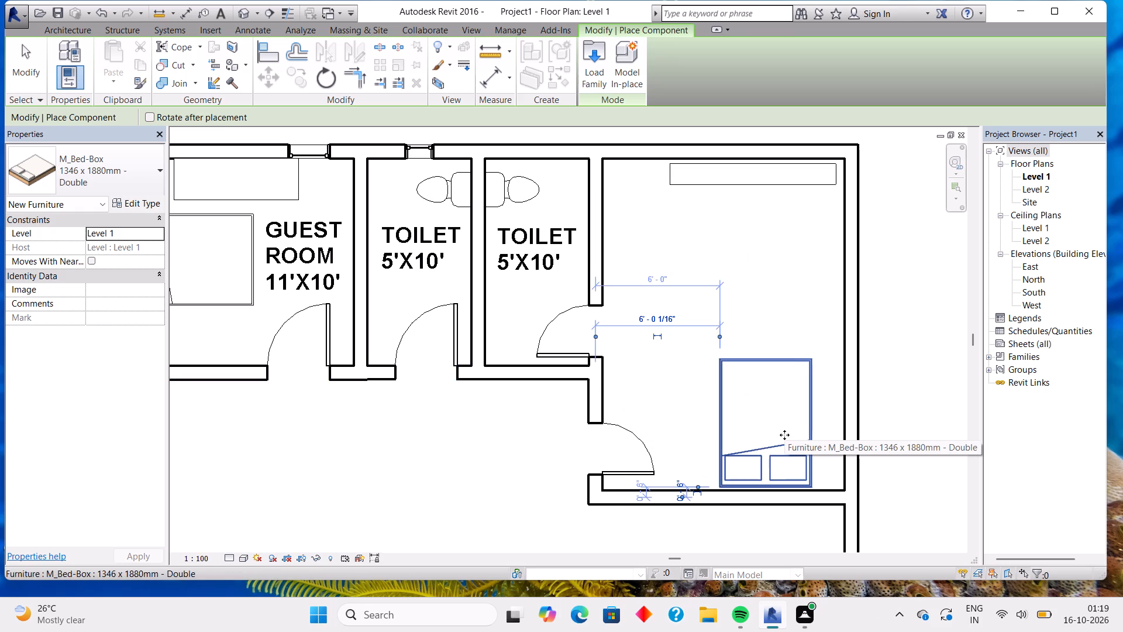
key("Escape")
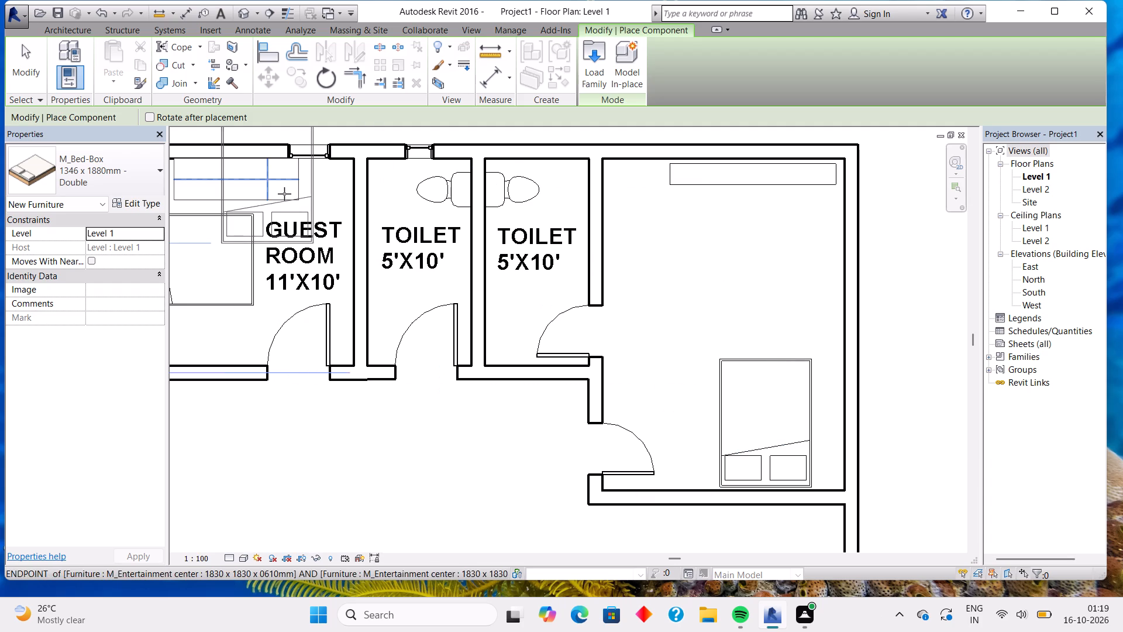
key("Escape")
Place an M_Cabinet-File 2 Drawer 0380 x 0457mm on each side of the northeast room bed's head, along the south wall.
left_click(146, 177)
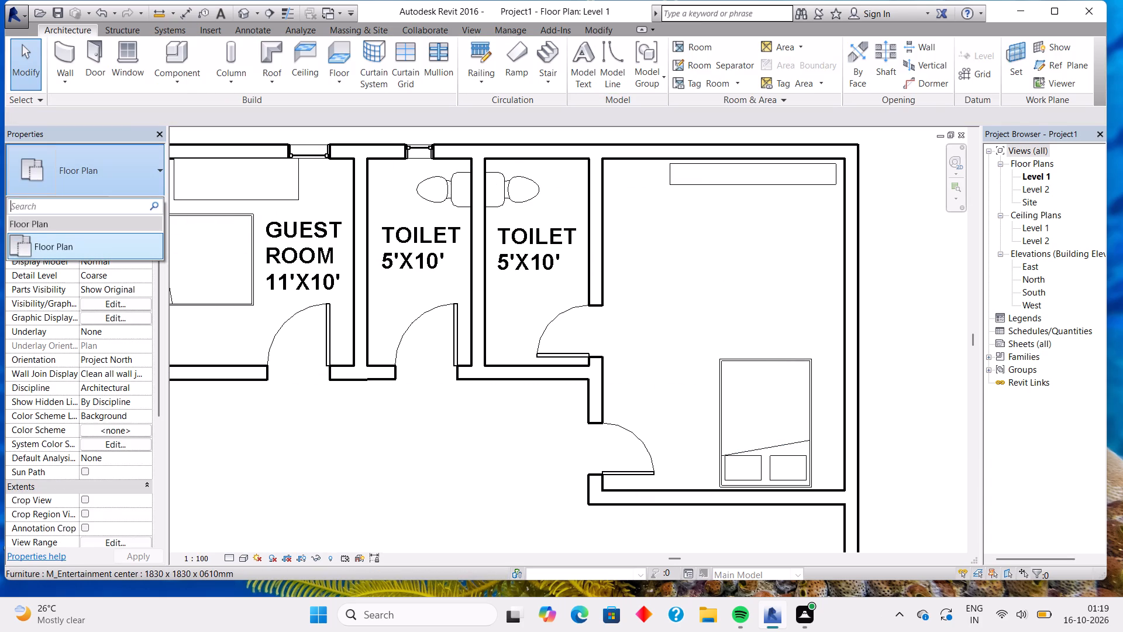
left_click(103, 165)
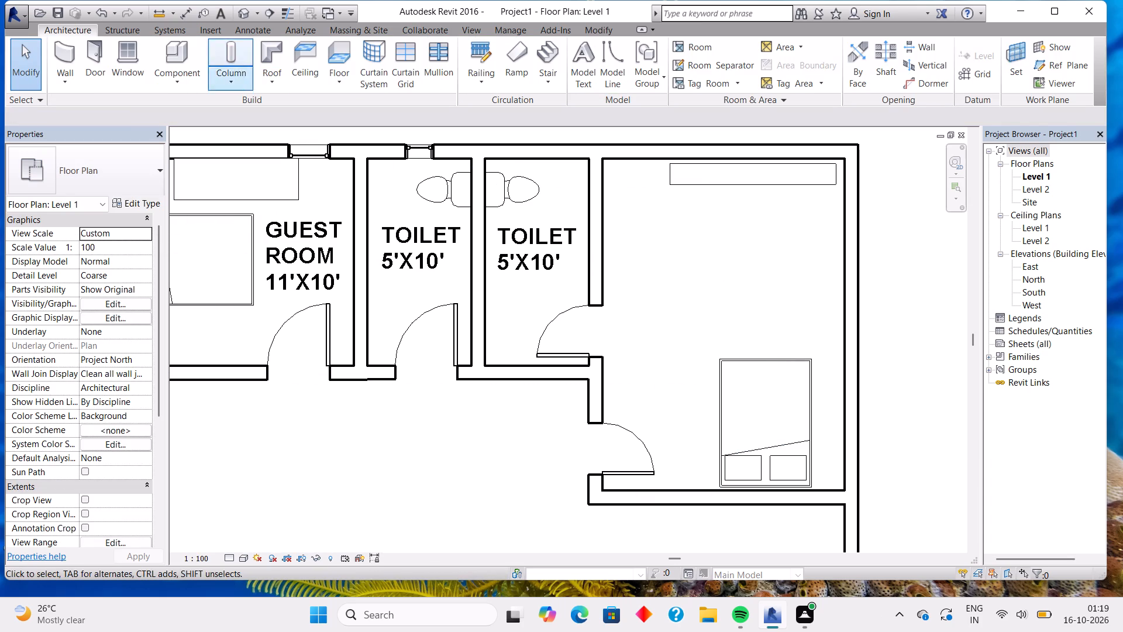
left_click(192, 52)
left_click(131, 184)
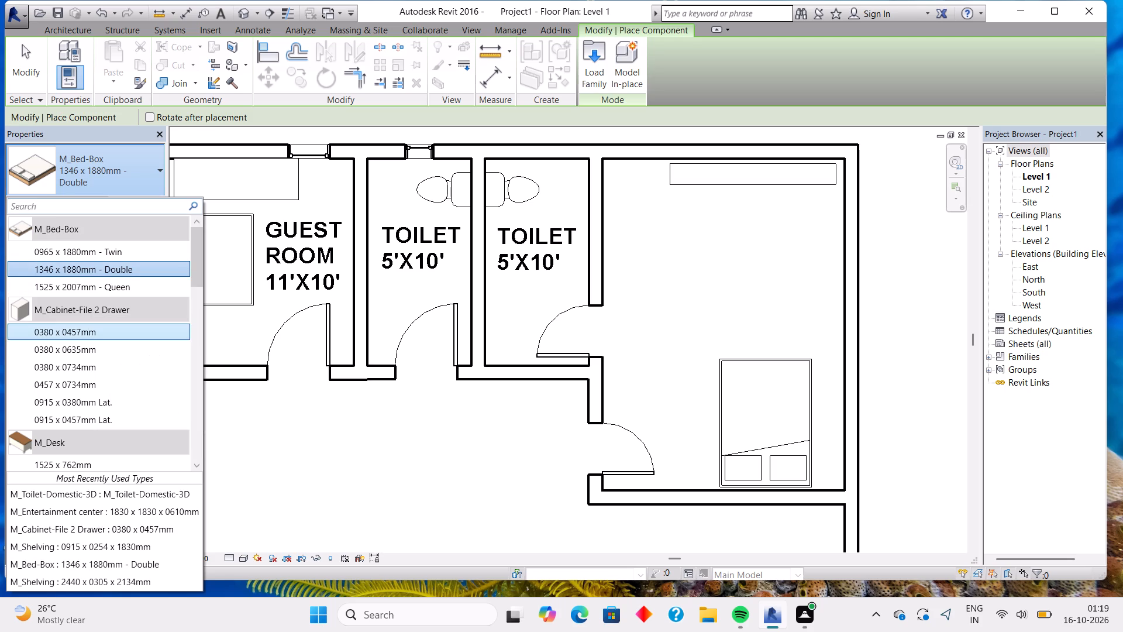
left_click(90, 340)
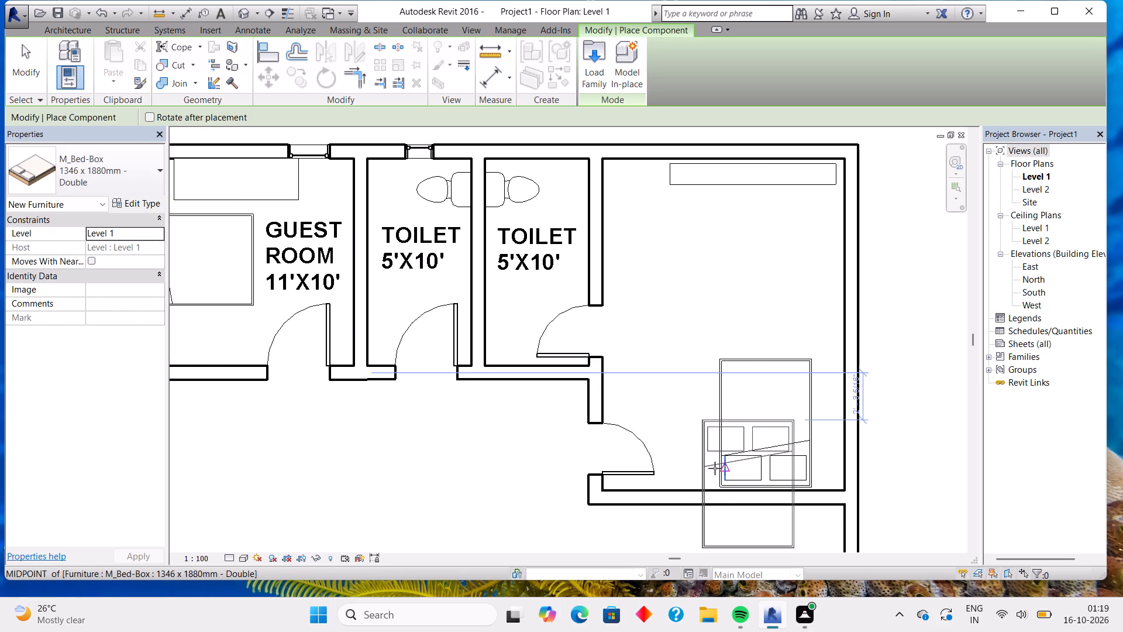
left_click(92, 173)
left_click(72, 386)
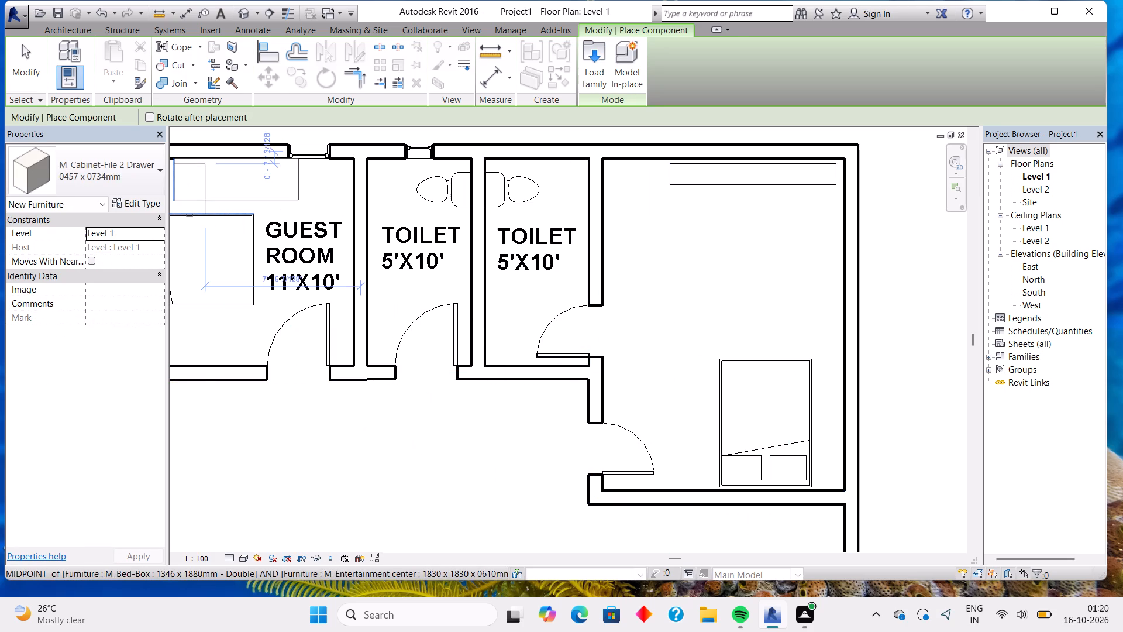
left_click(144, 181)
left_click(102, 334)
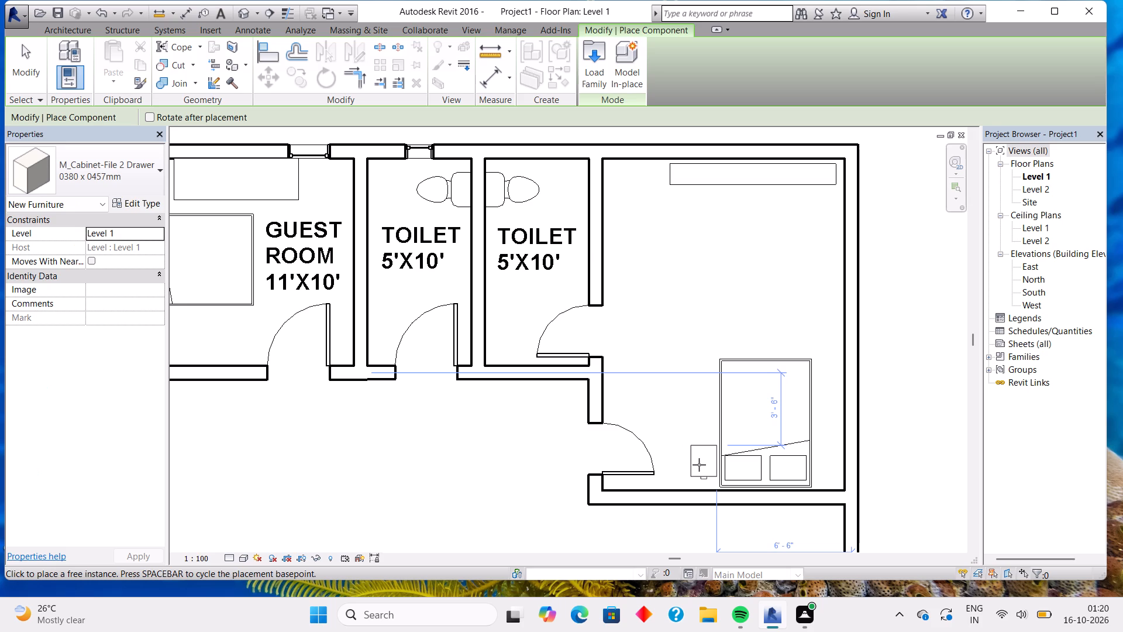
scroll(697, 466, "up", 3)
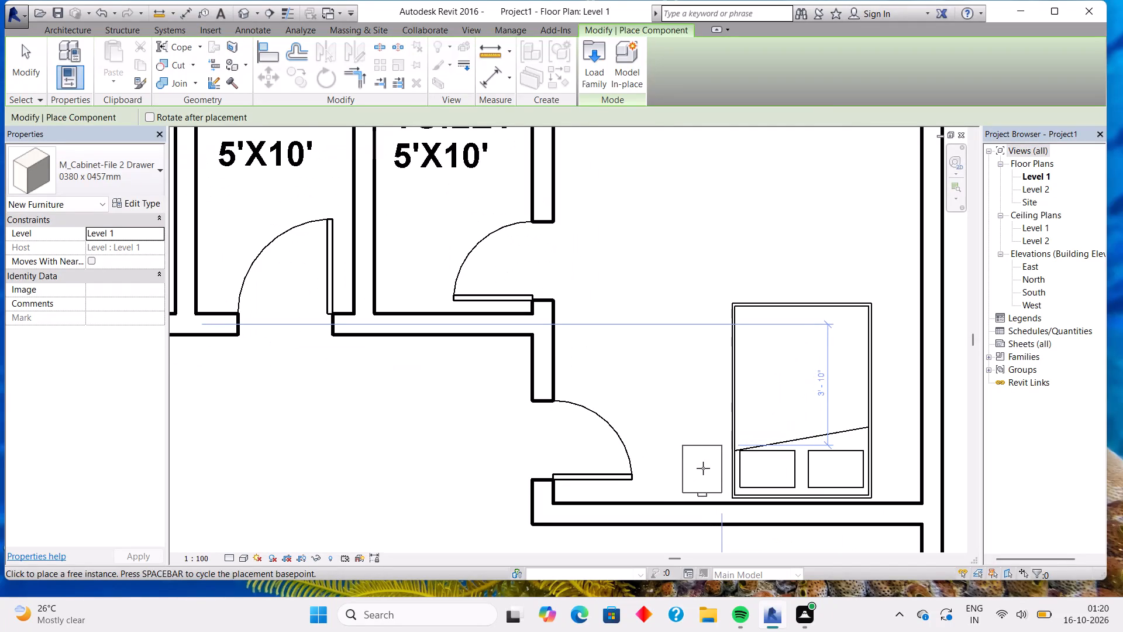
left_click(706, 472)
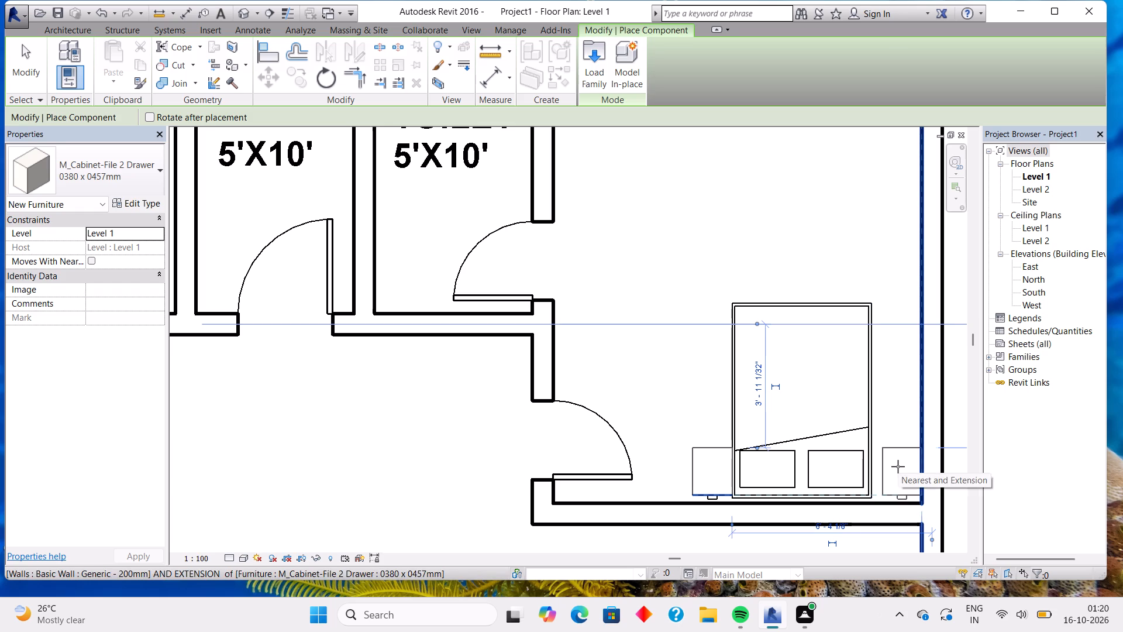
left_click(893, 467)
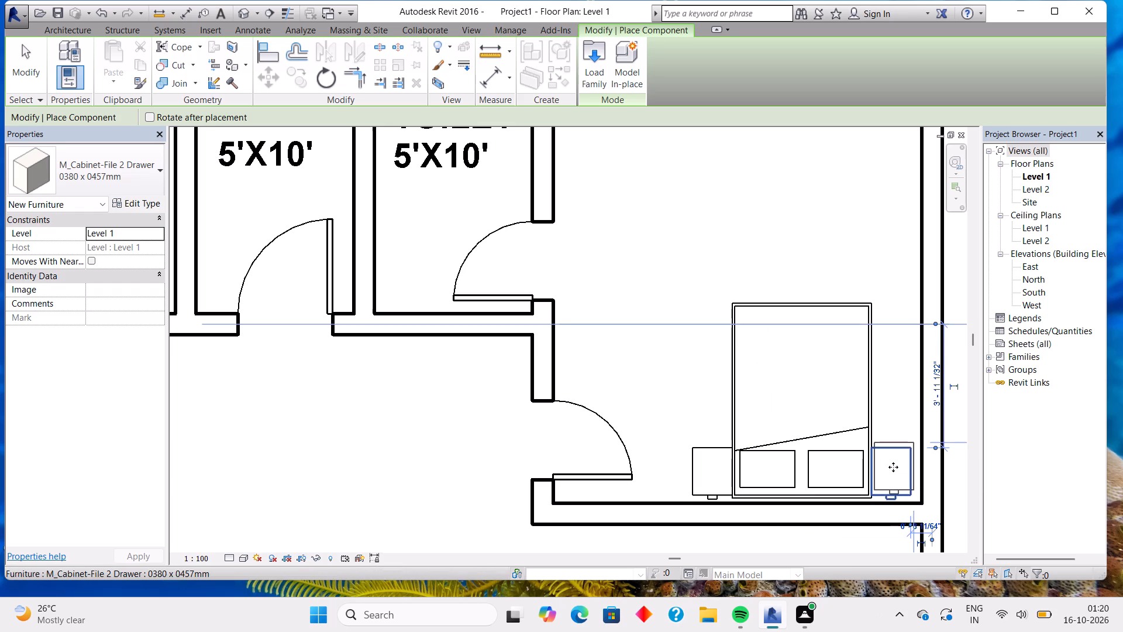
key("Escape")
key("Escape")
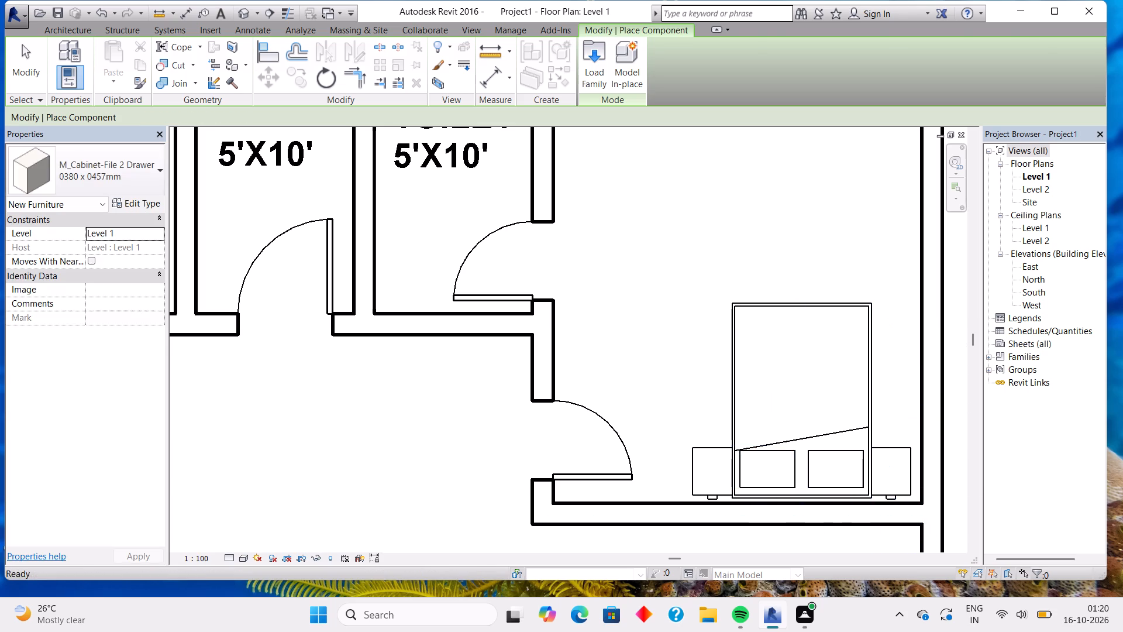
key("Escape")
Nudge the northeast room's bedside cabinets away from the bed, the west one two increments west and the east one one increment east.
left_click(716, 470)
key("Left")
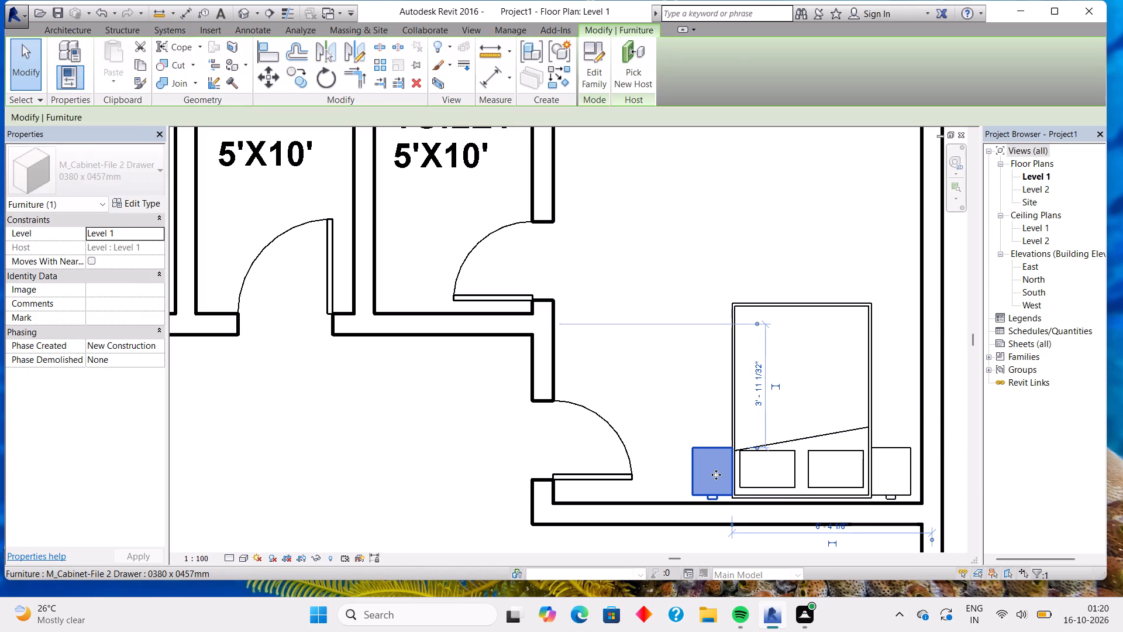
key("Escape")
scroll(751, 321, "down", 2)
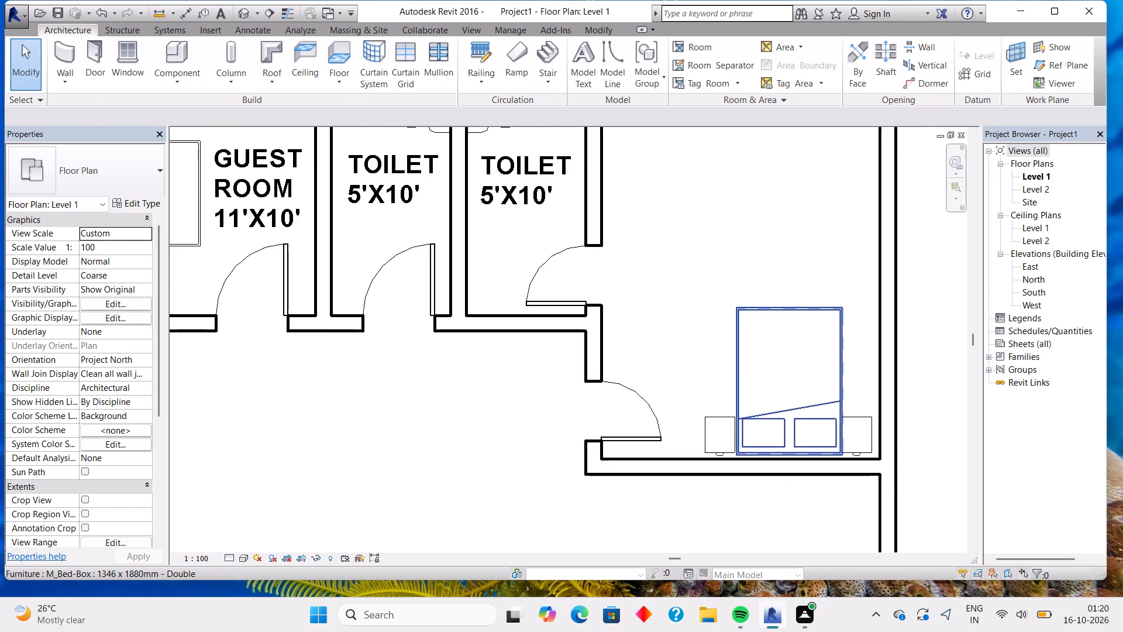
scroll(751, 321, "down", 3)
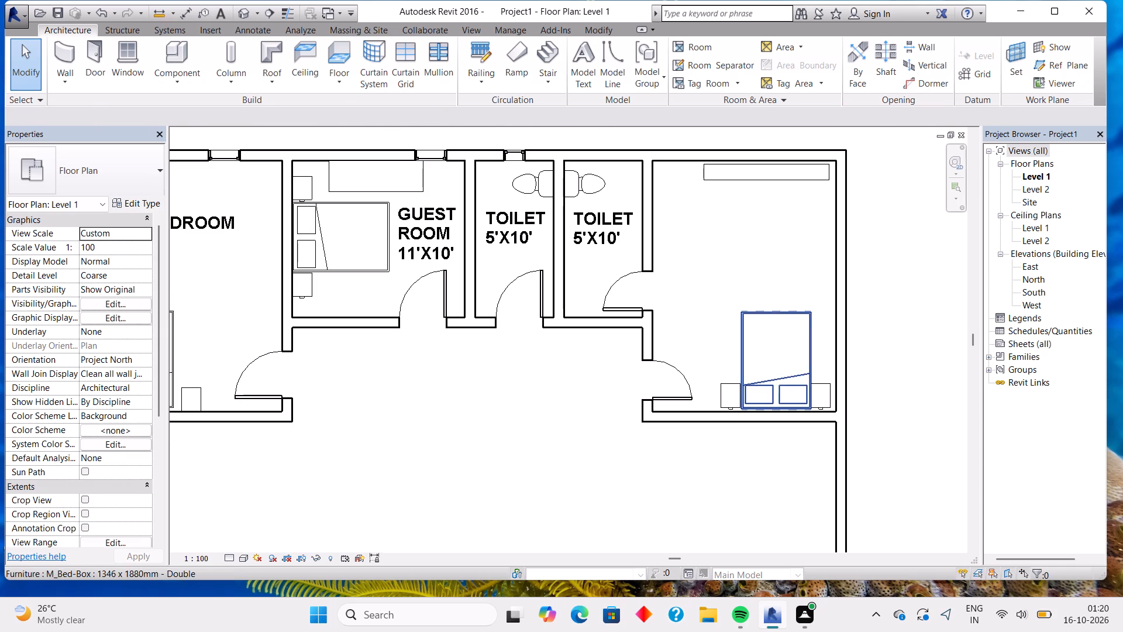
left_click(813, 397)
key("Escape")
left_click(817, 396)
left_click(821, 394)
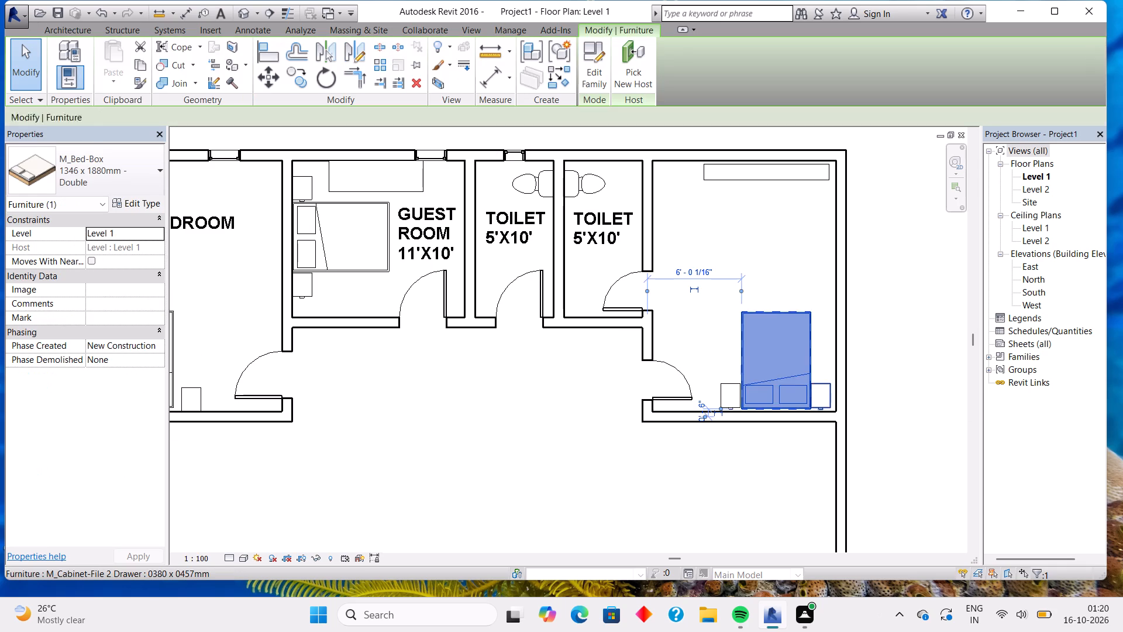
key("Right")
key("Escape")
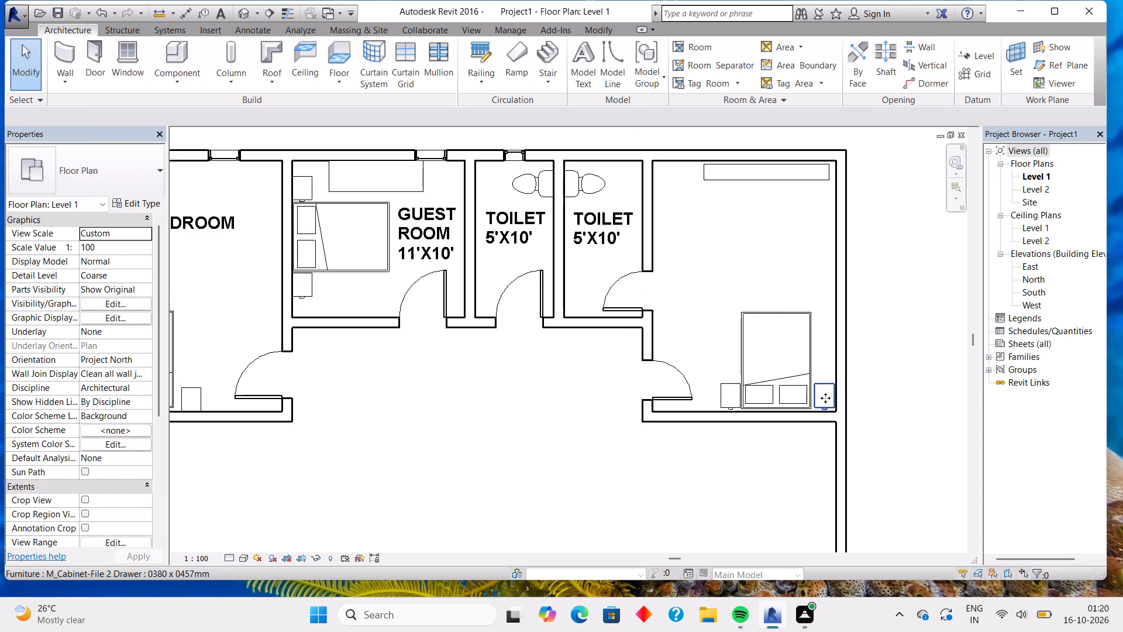
left_click(729, 396)
key("Left")
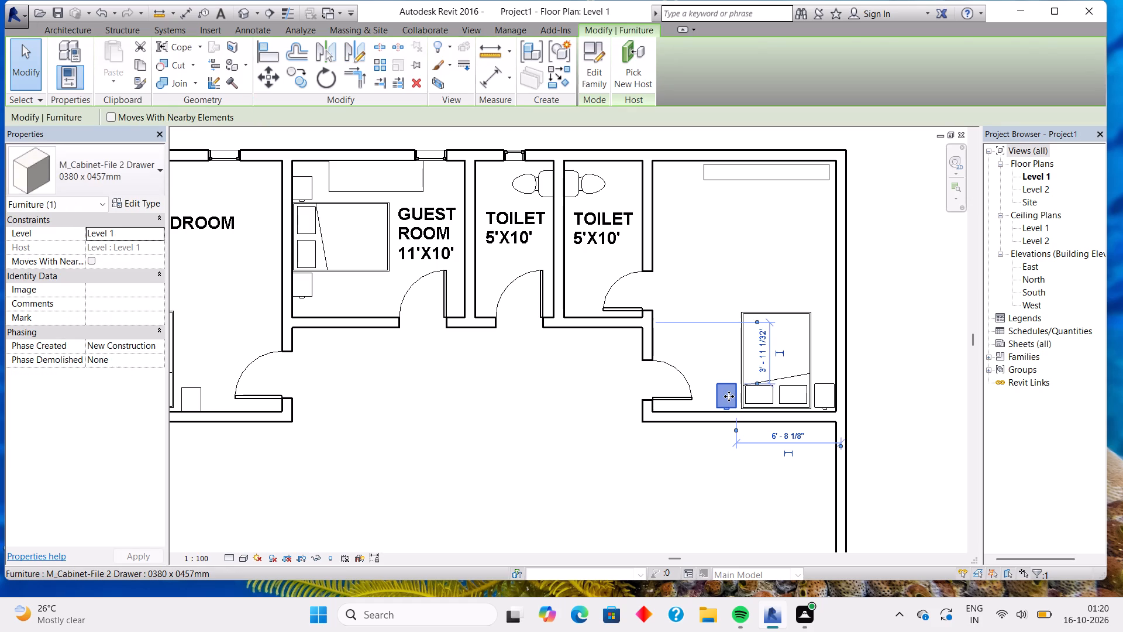
key("Escape")
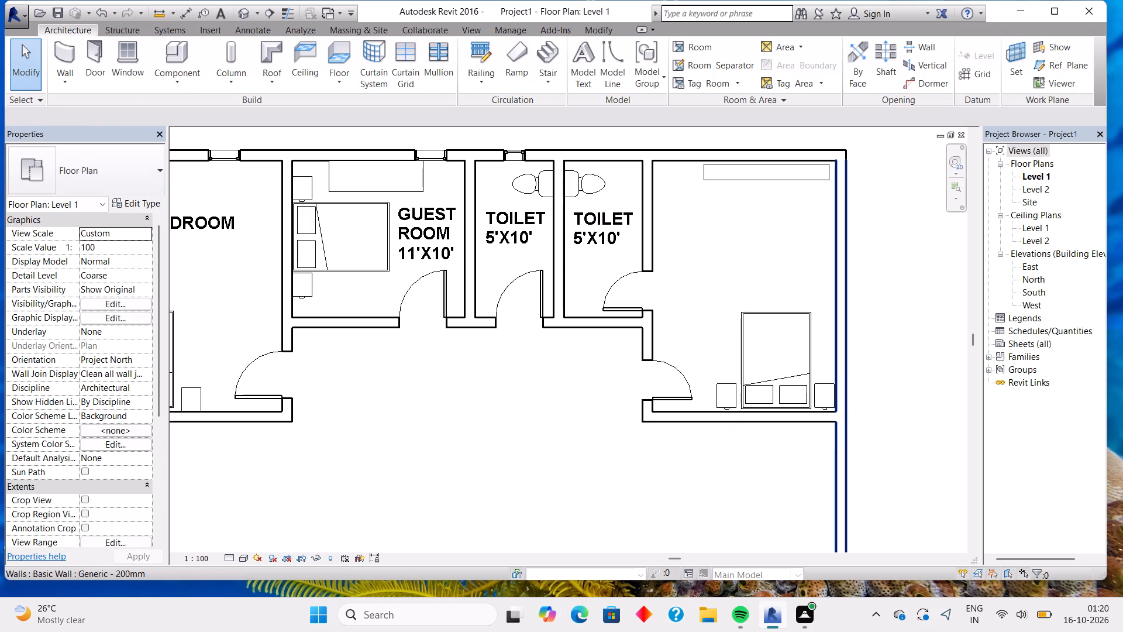
Add a bold two-line 2.5mm Arial text label in the northeast room reading "KIDS BEDROOM" and "11'X16'".
left_click(261, 28)
left_click(485, 47)
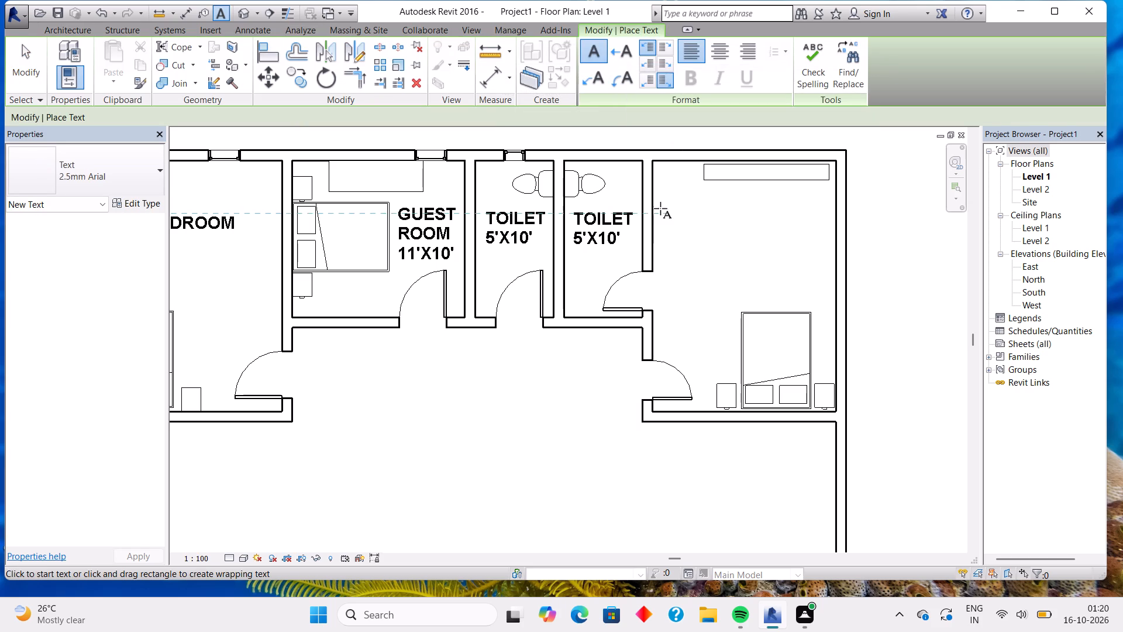
left_click(689, 209)
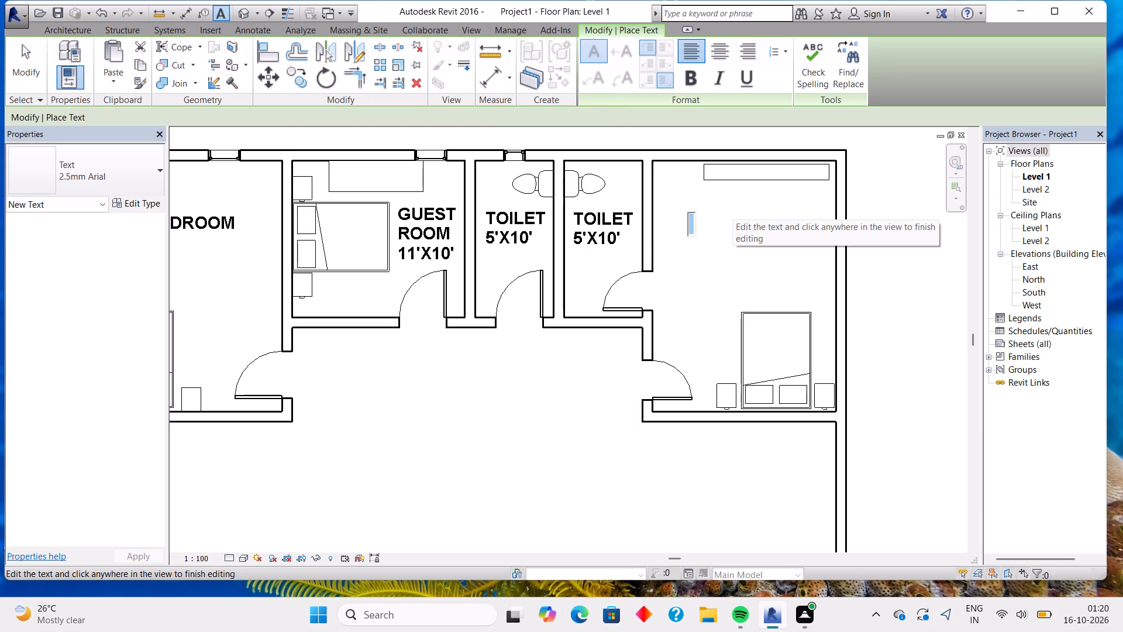
left_click(689, 83)
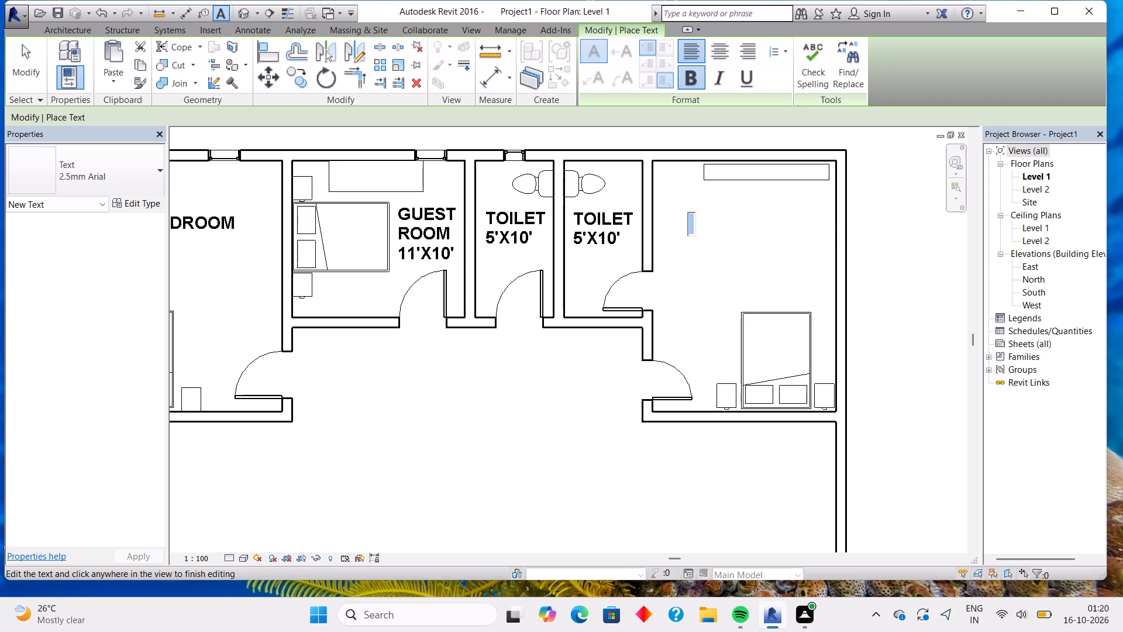
type("KIDS")
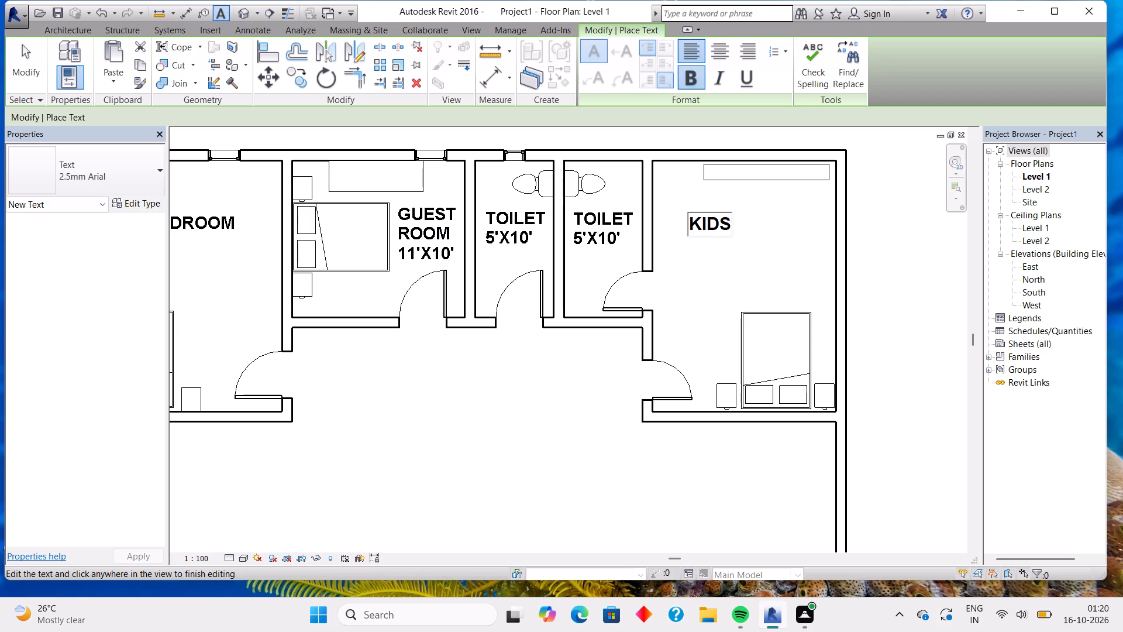
key("space")
type("BEDROOM")
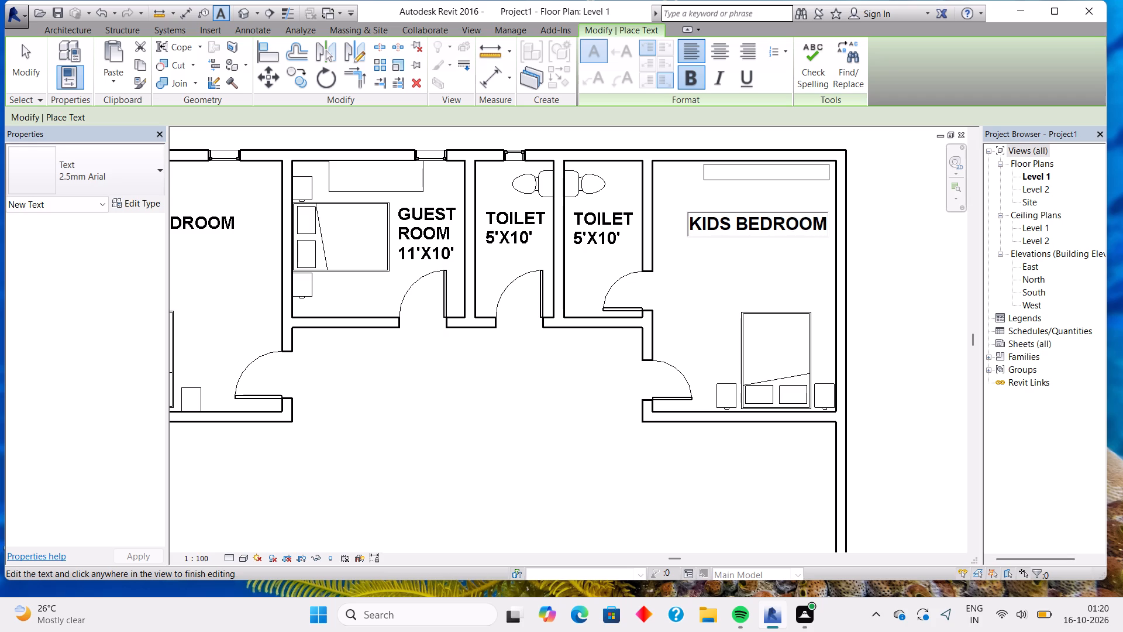
key("Return")
type("11'")
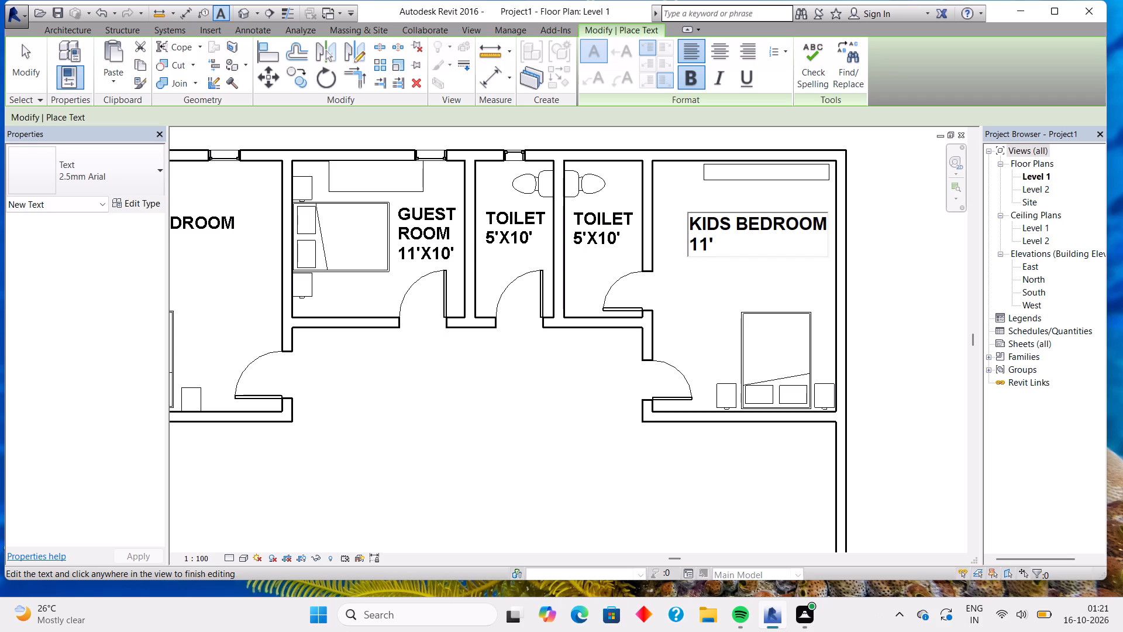
key("x")
type("16'")
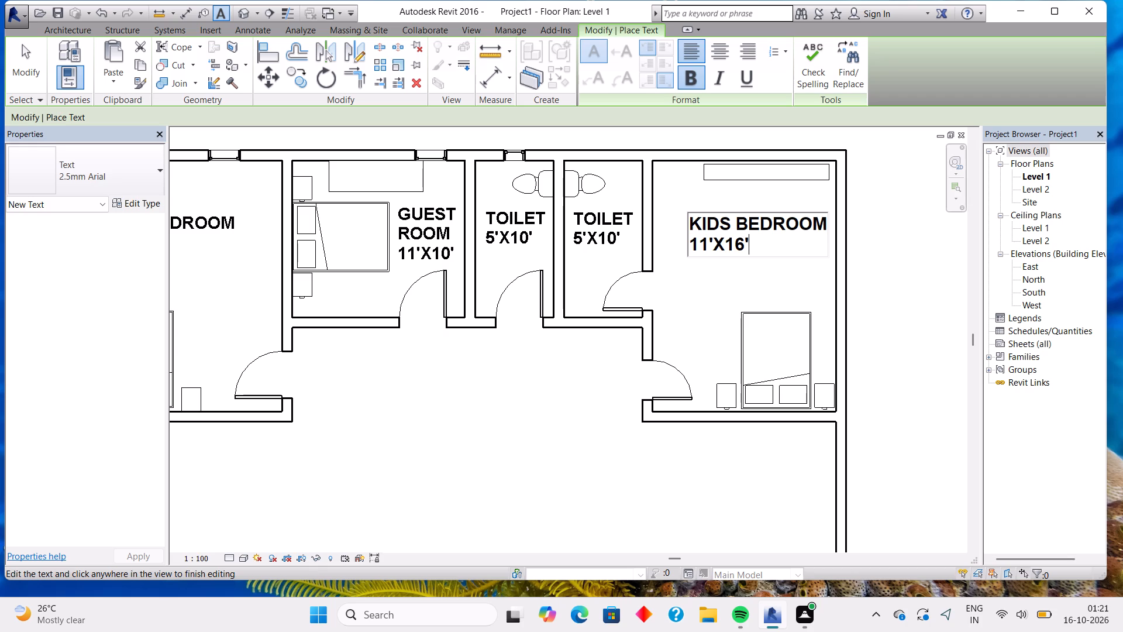
left_click(750, 257)
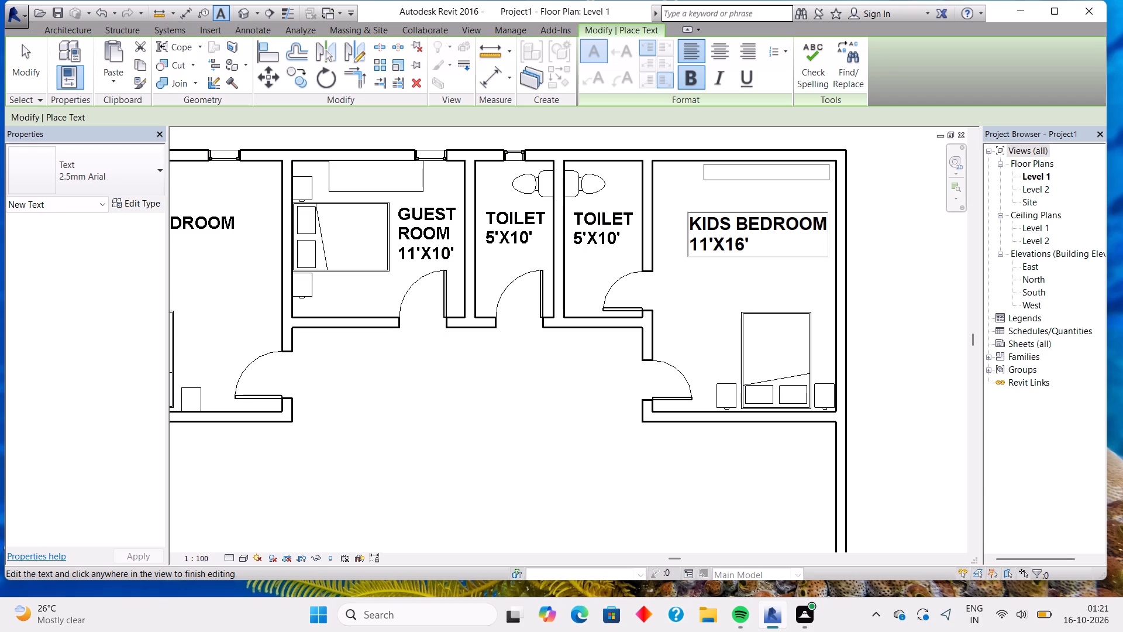
left_click(756, 268)
left_click(706, 294)
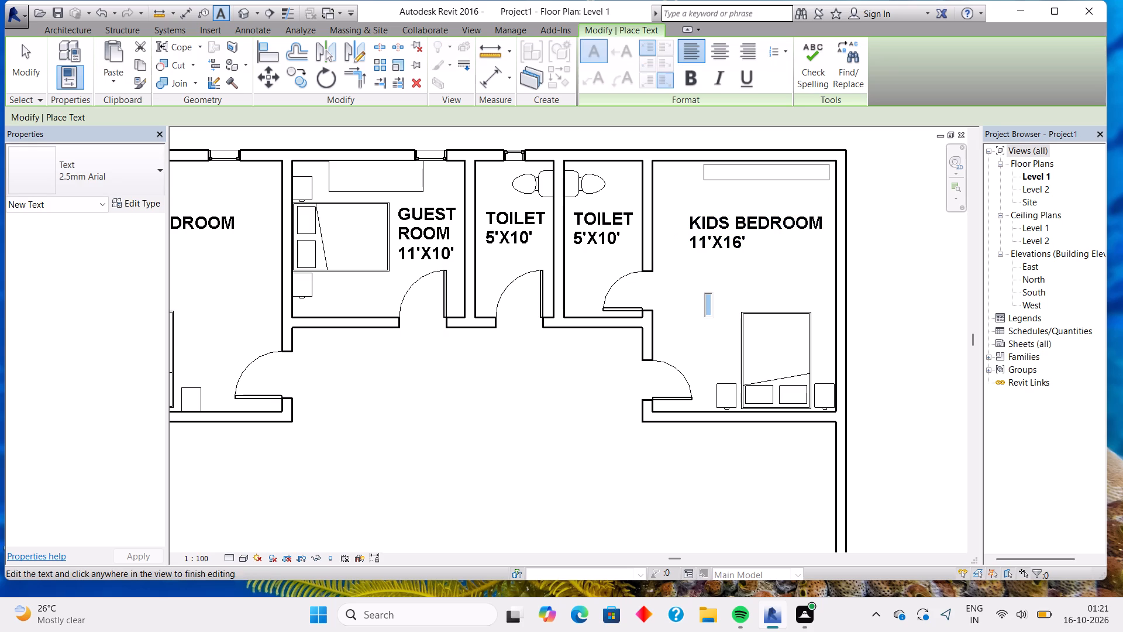
key("Escape")
key("Escape")
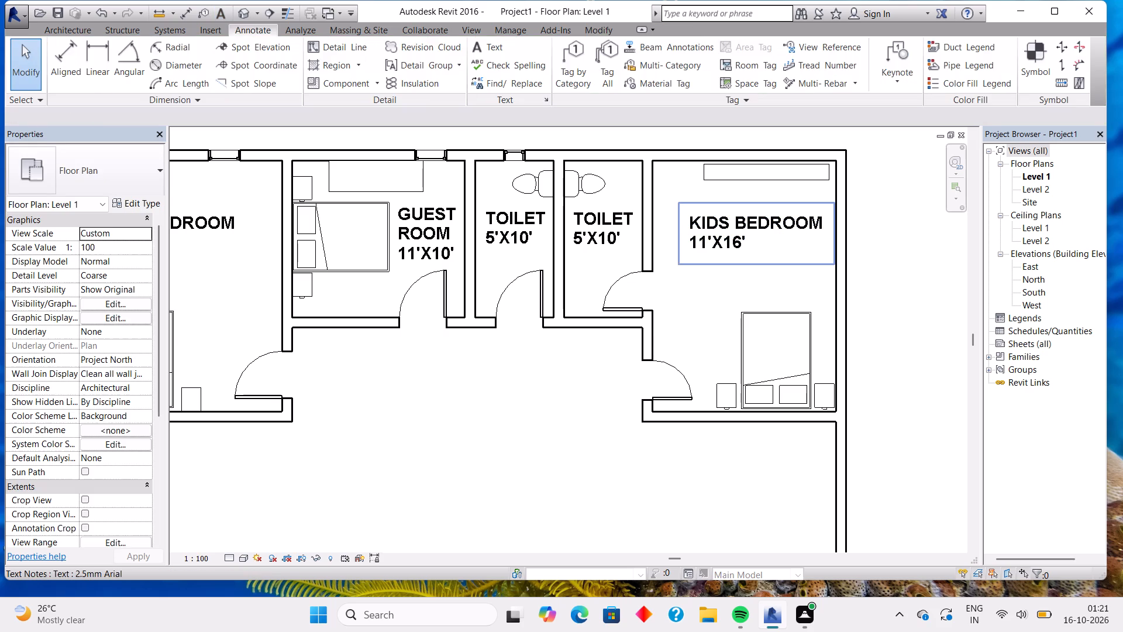
Nudge the KIDS BEDROOM label two increments west and one increment north.
left_click(731, 234)
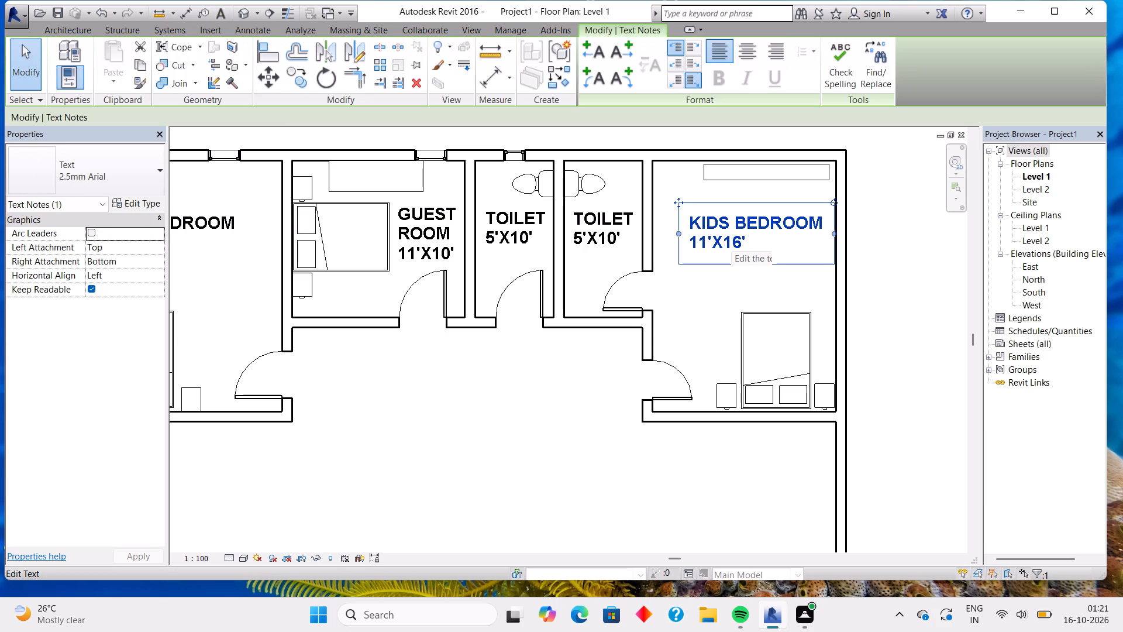
key("Left")
key("Left")
key("Up")
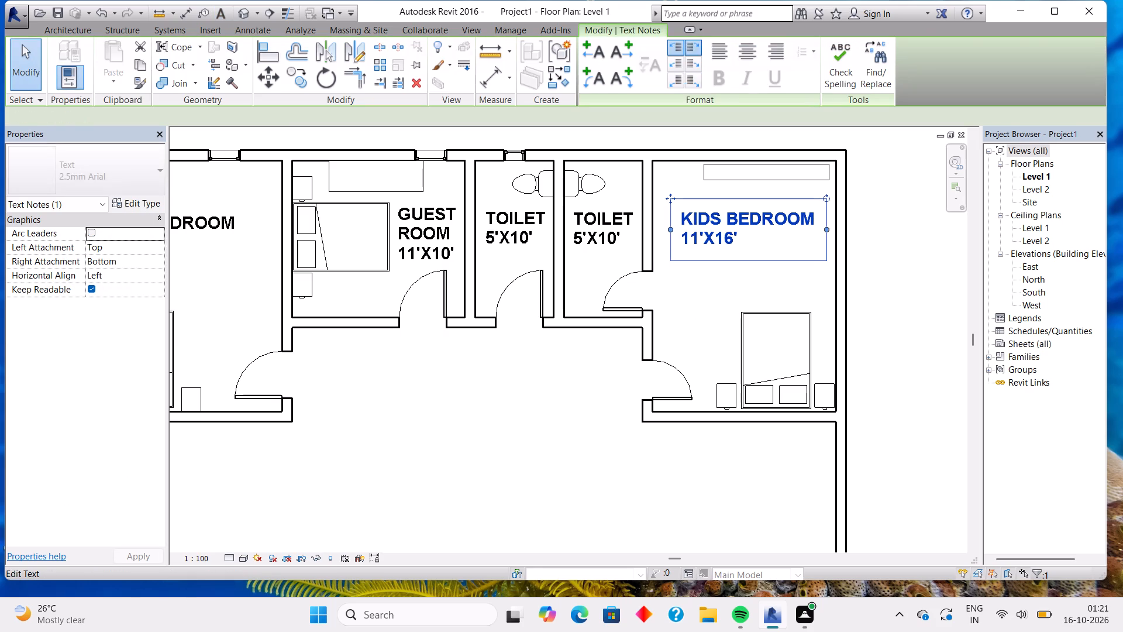
key("Escape")
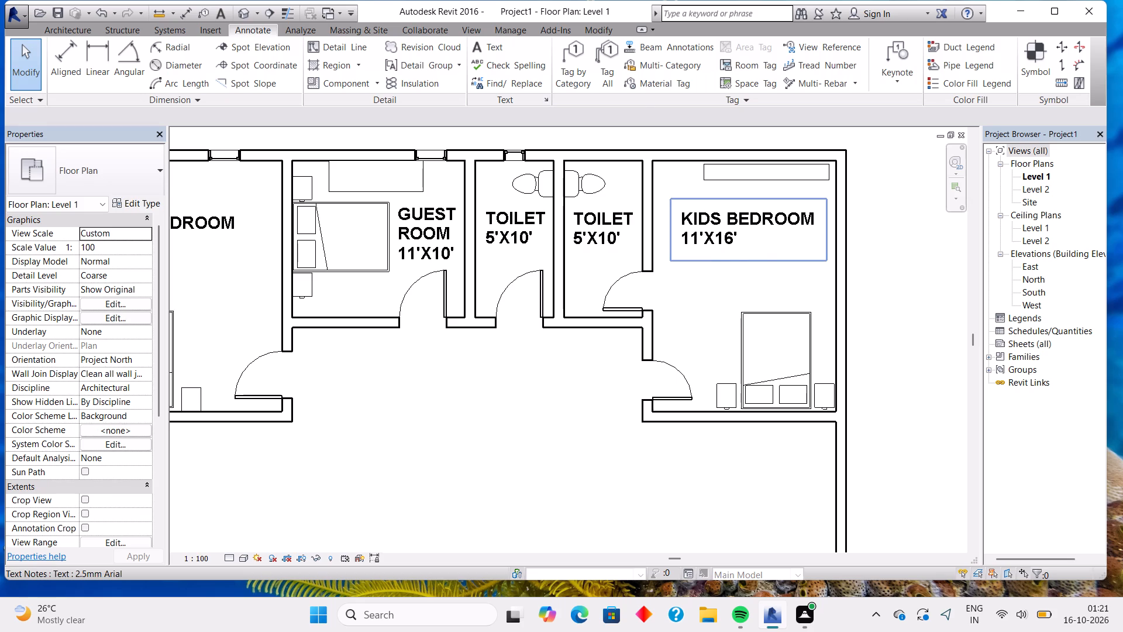
Start the Wall tool with Basic Wall Generic - 200mm for the open area south of the bedrooms.
scroll(752, 252, "down", 3)
middle_click_drag(518, 411, 545, 385)
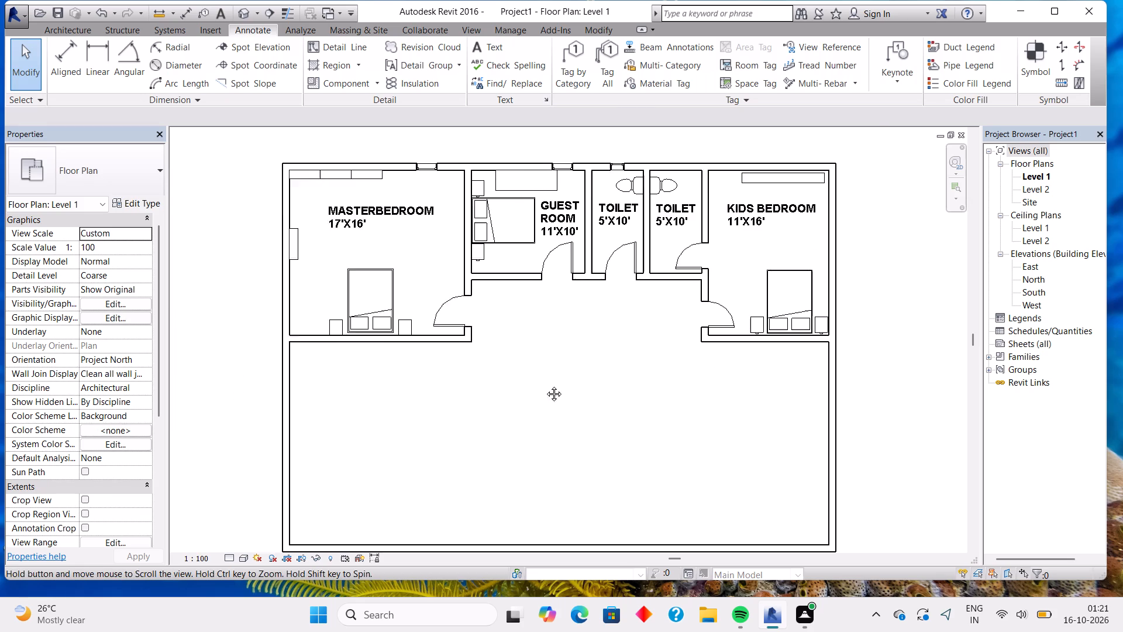
middle_click_drag(545, 385, 583, 327)
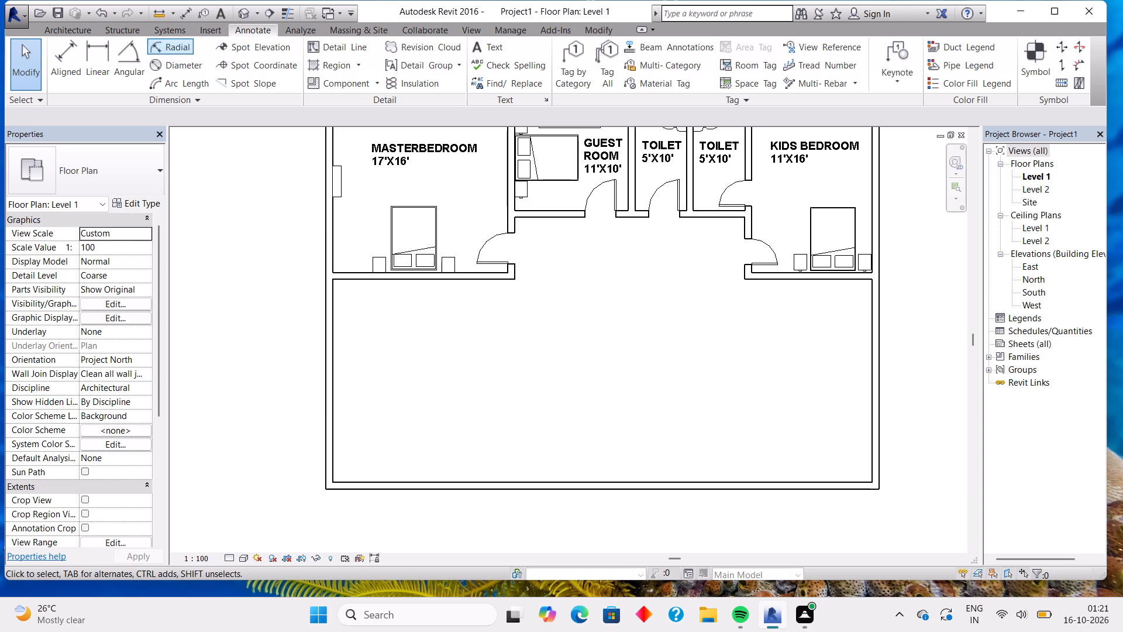
left_click(75, 38)
left_click(80, 29)
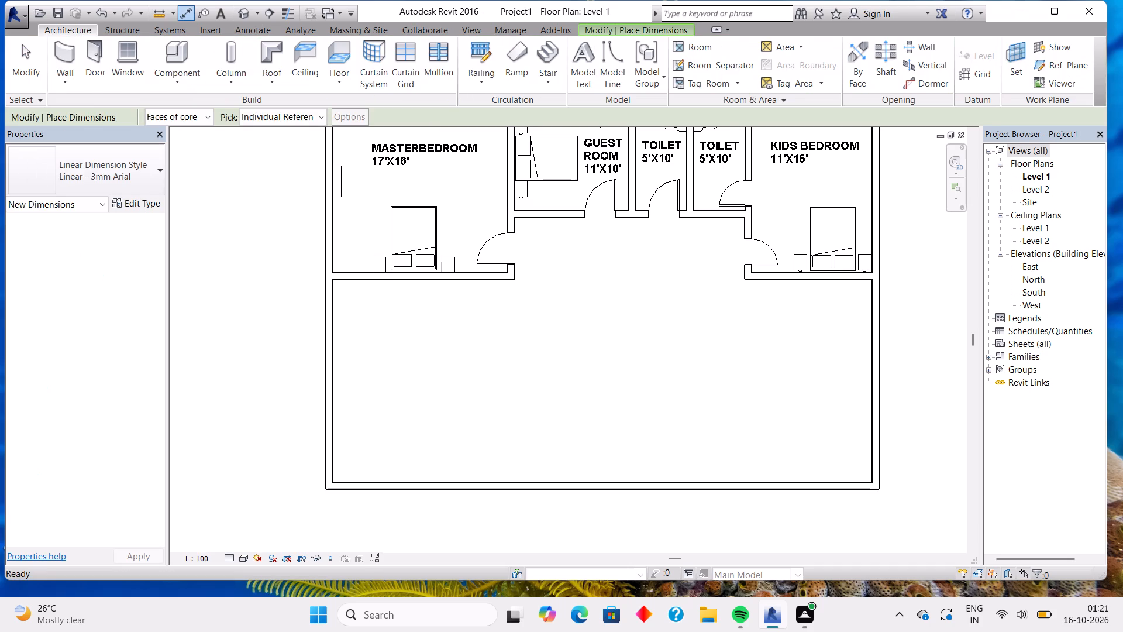
left_click(61, 49)
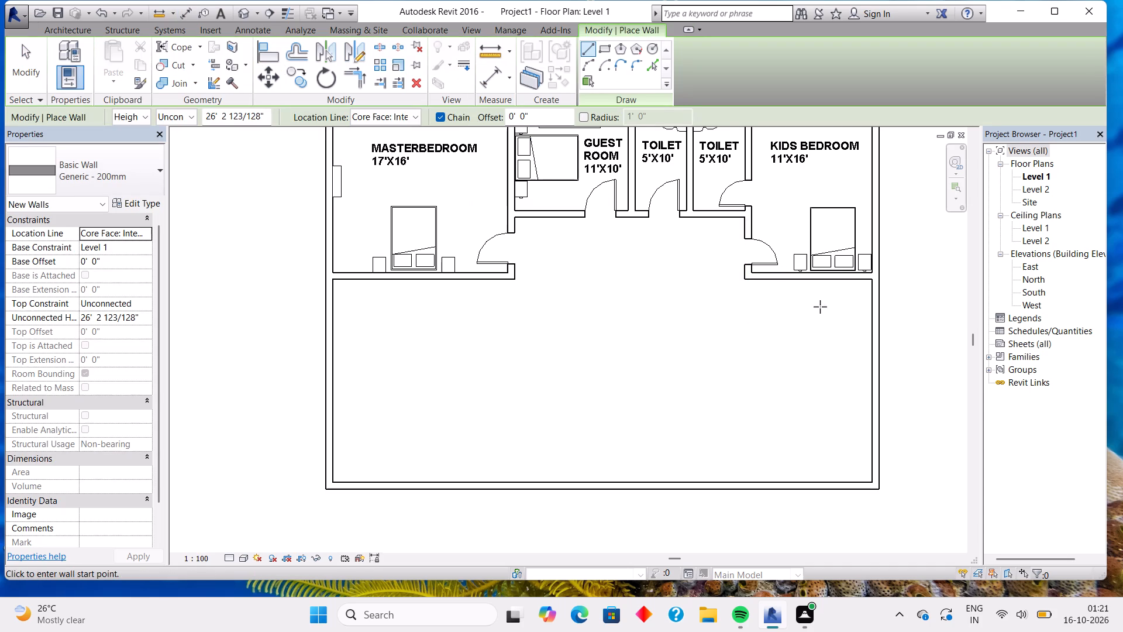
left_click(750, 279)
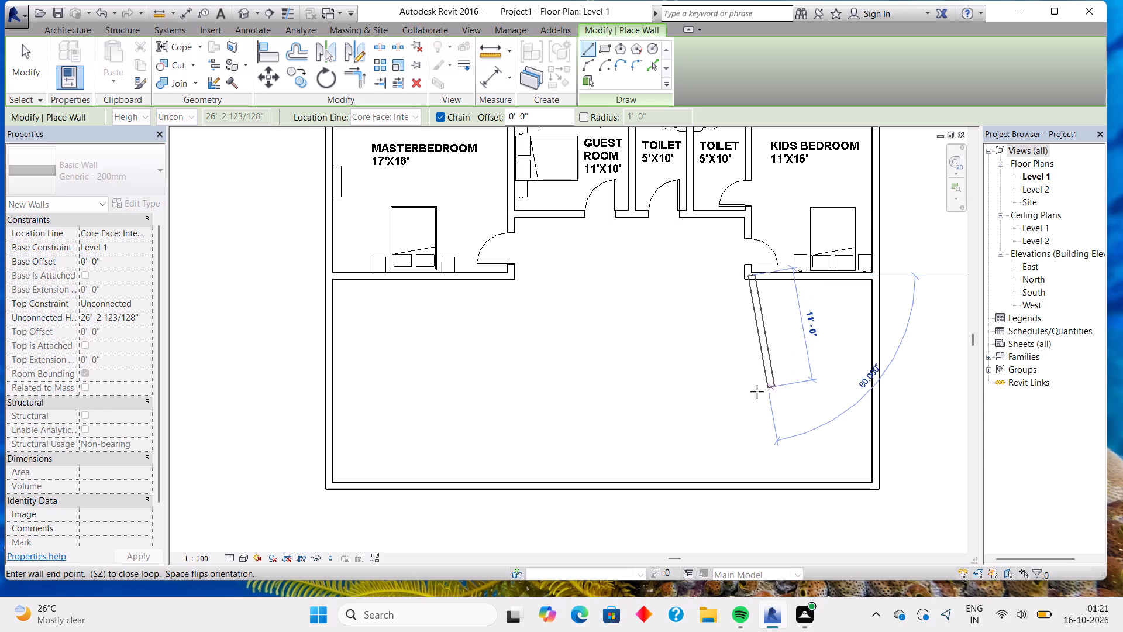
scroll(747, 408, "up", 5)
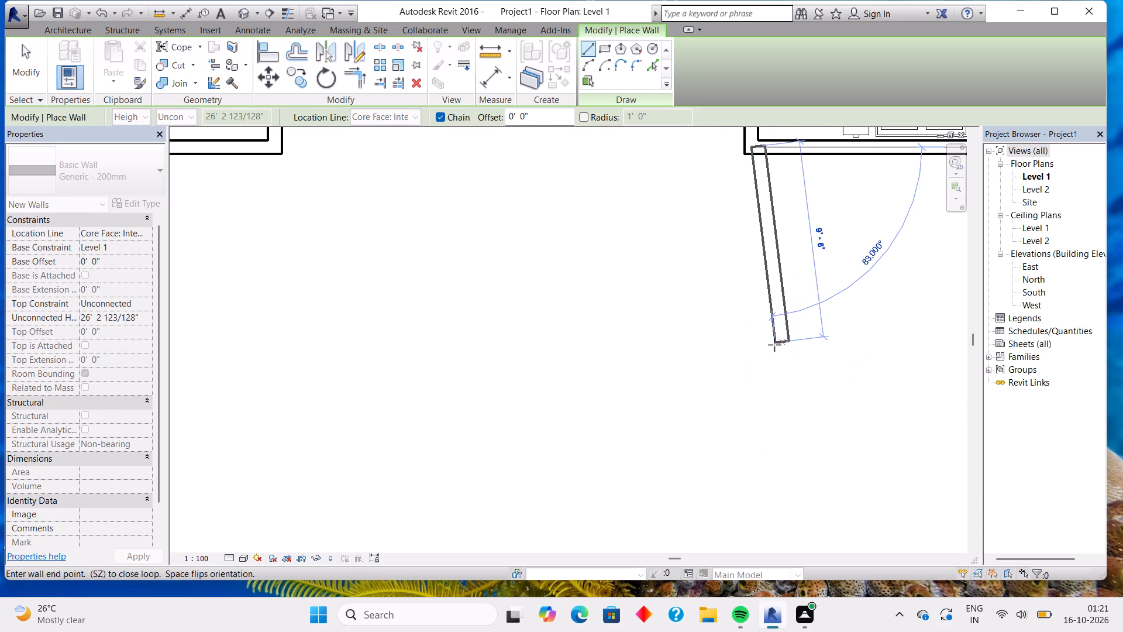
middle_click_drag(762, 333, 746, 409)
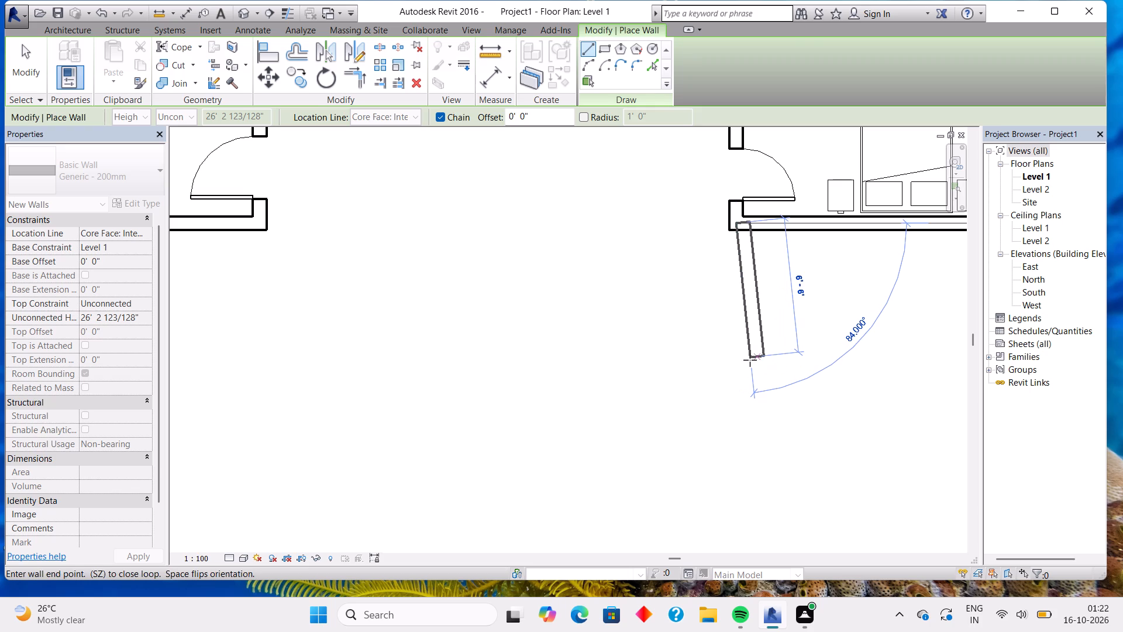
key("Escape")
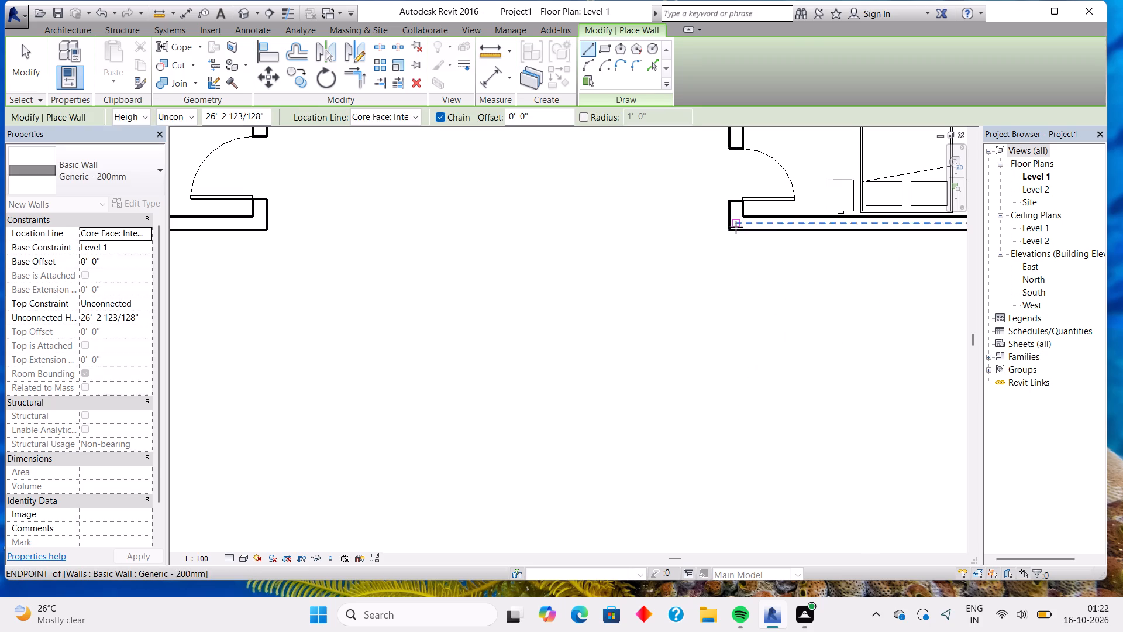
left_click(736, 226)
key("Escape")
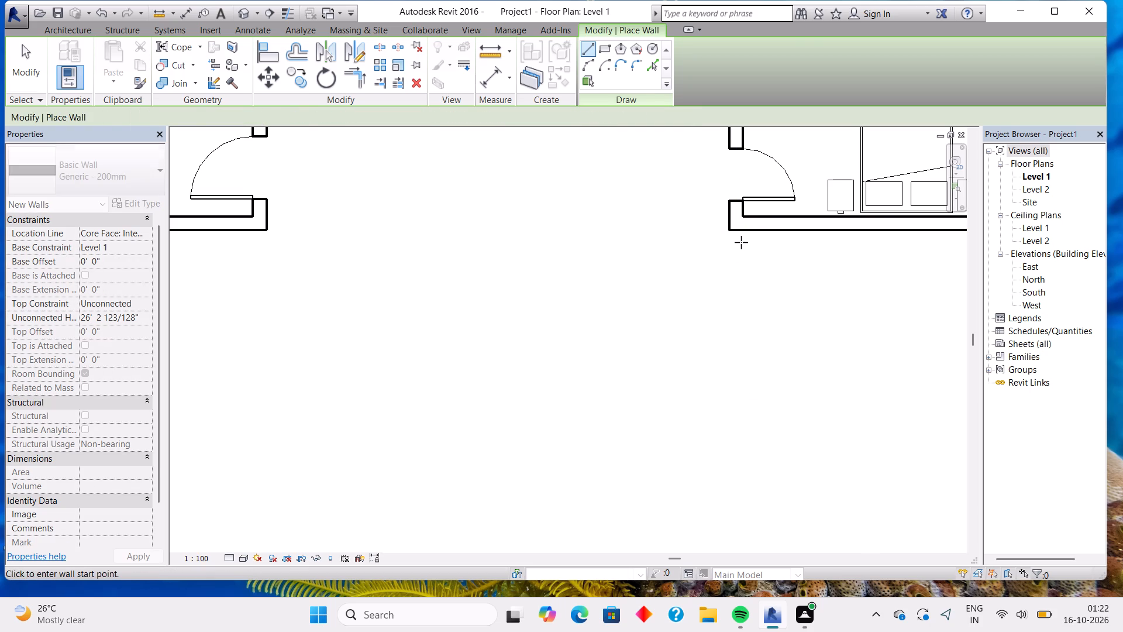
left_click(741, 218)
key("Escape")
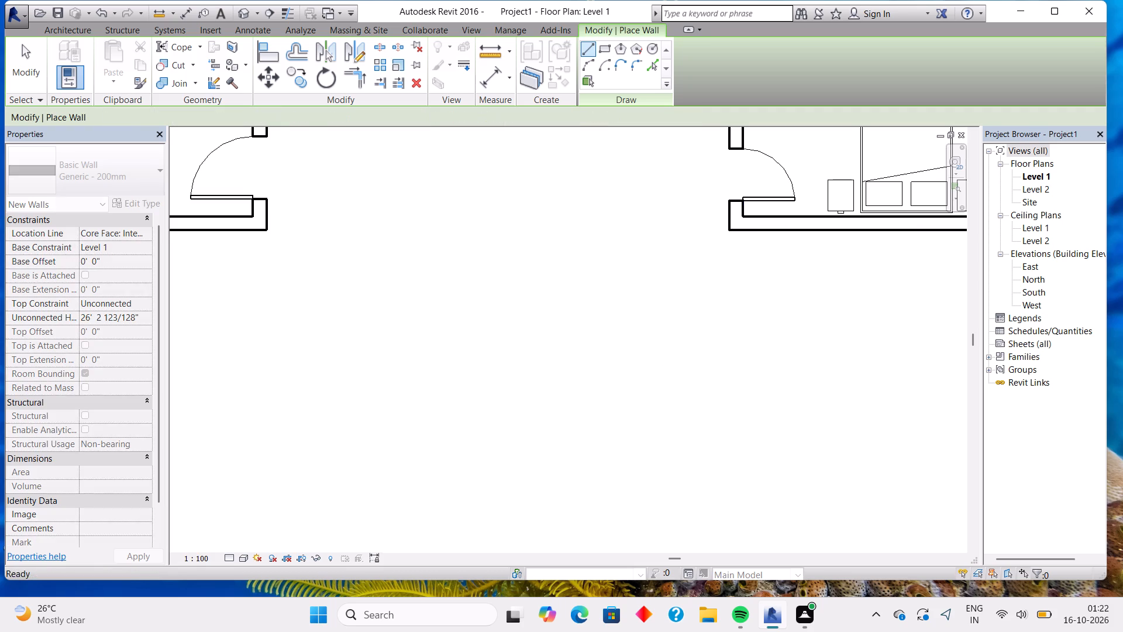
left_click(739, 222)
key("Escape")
Draw an 11 ft wall straight south from the kids bedroom's inner southwest corner, flipped so its thickness lies on the west side.
left_click(743, 215)
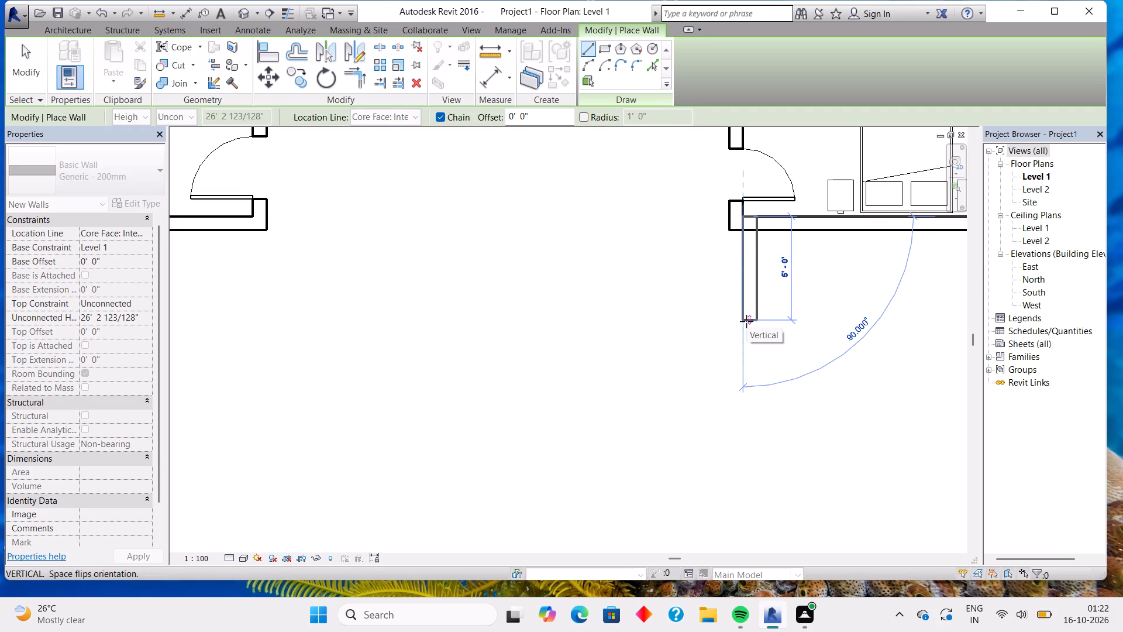
key("space")
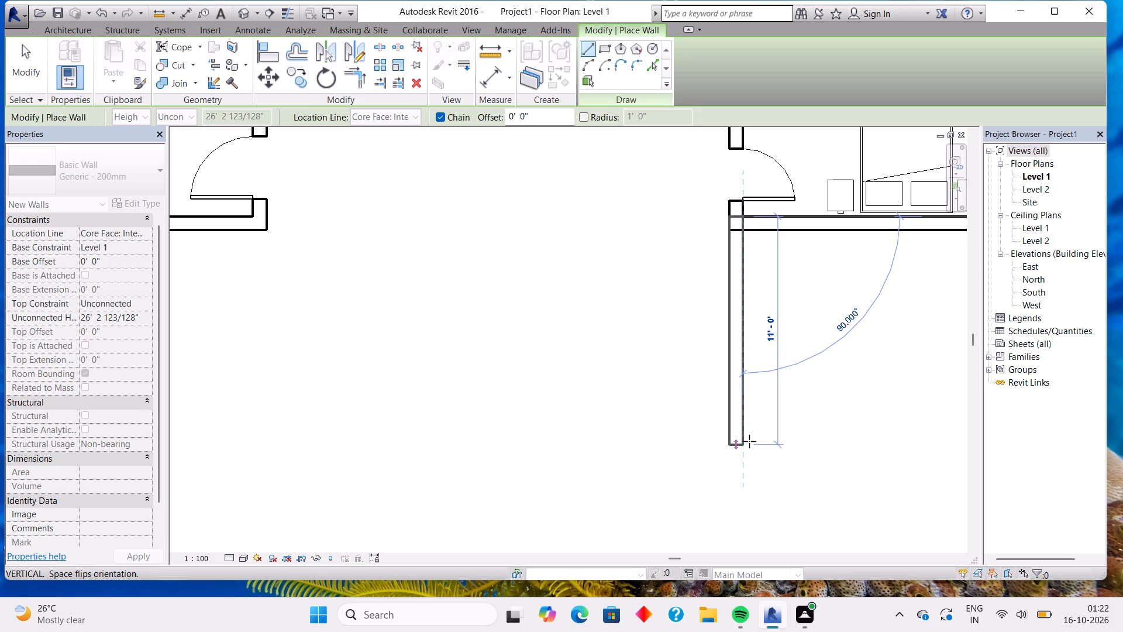
left_click(749, 441)
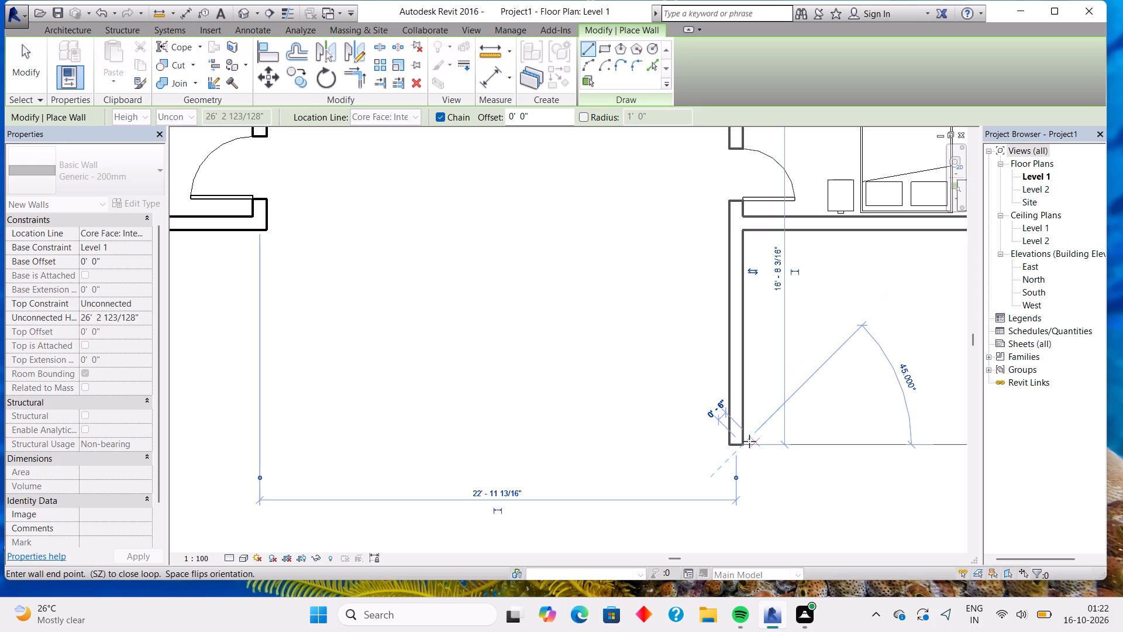
key("Escape")
Draw a wall east from the new wall's south end to the east exterior wall, about 10 ft 6 in below the kids bedroom's south wall.
scroll(781, 372, "down", 2)
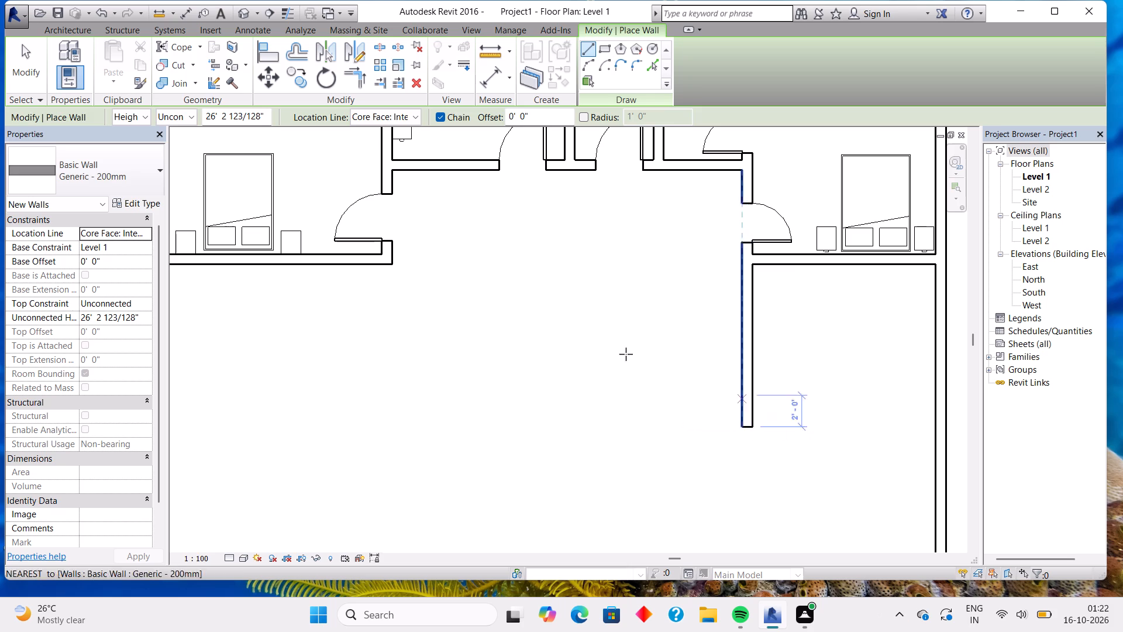
left_click(77, 31)
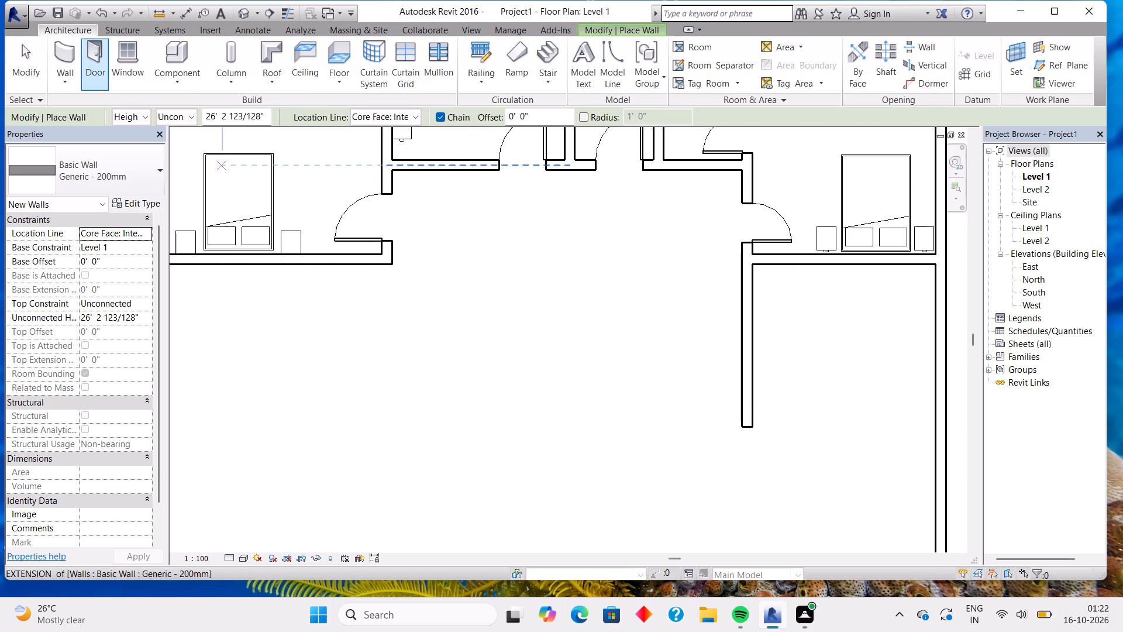
left_click(50, 52)
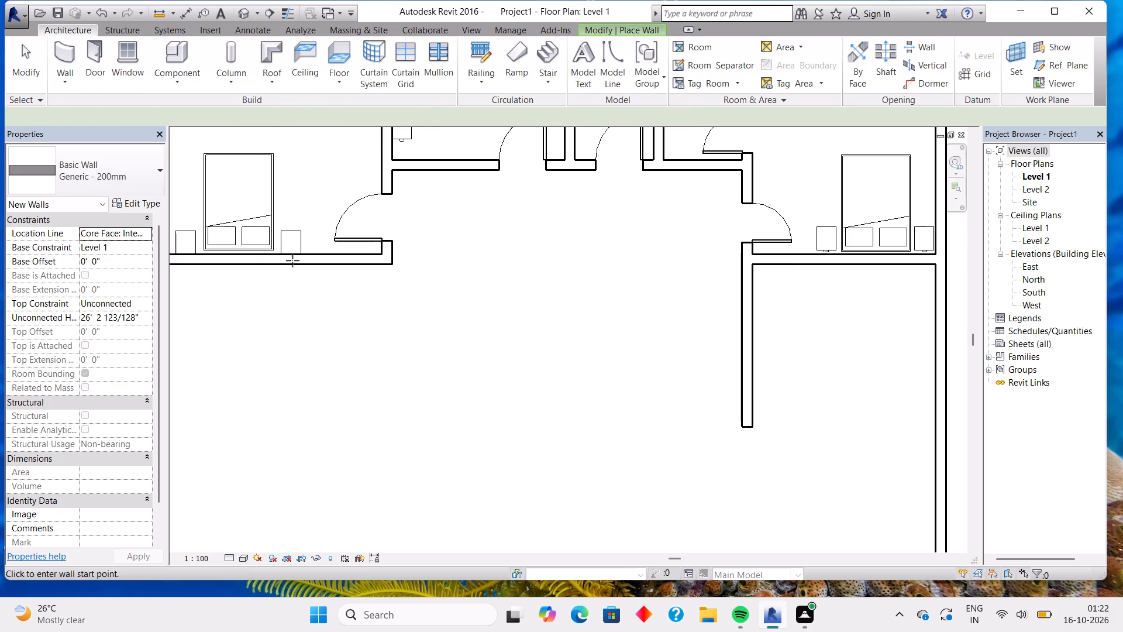
left_click(750, 418)
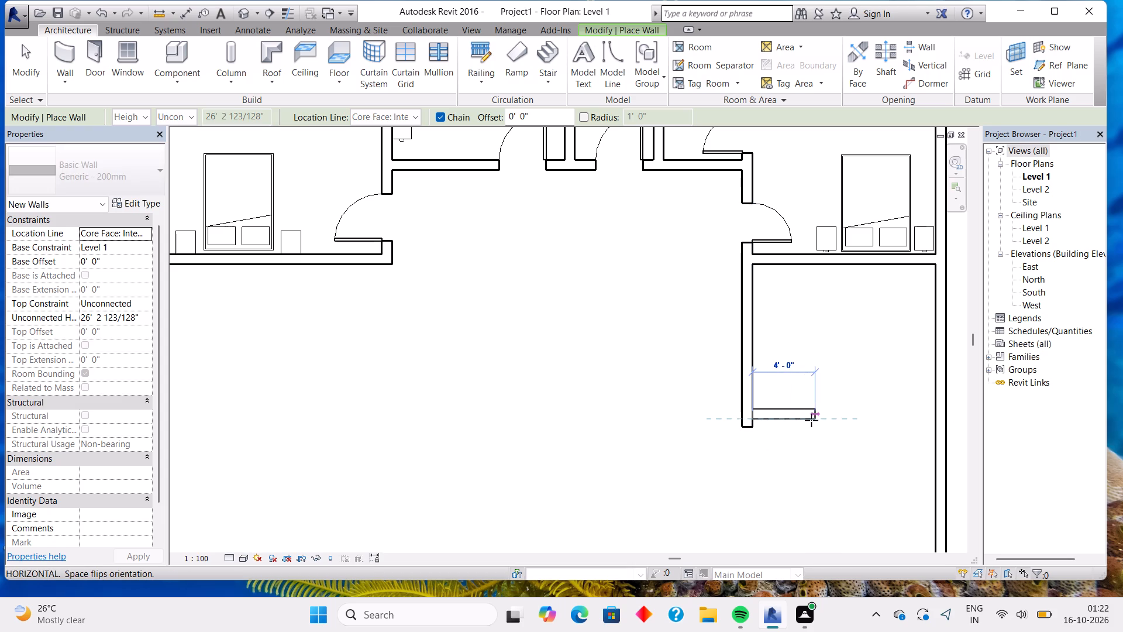
key("space")
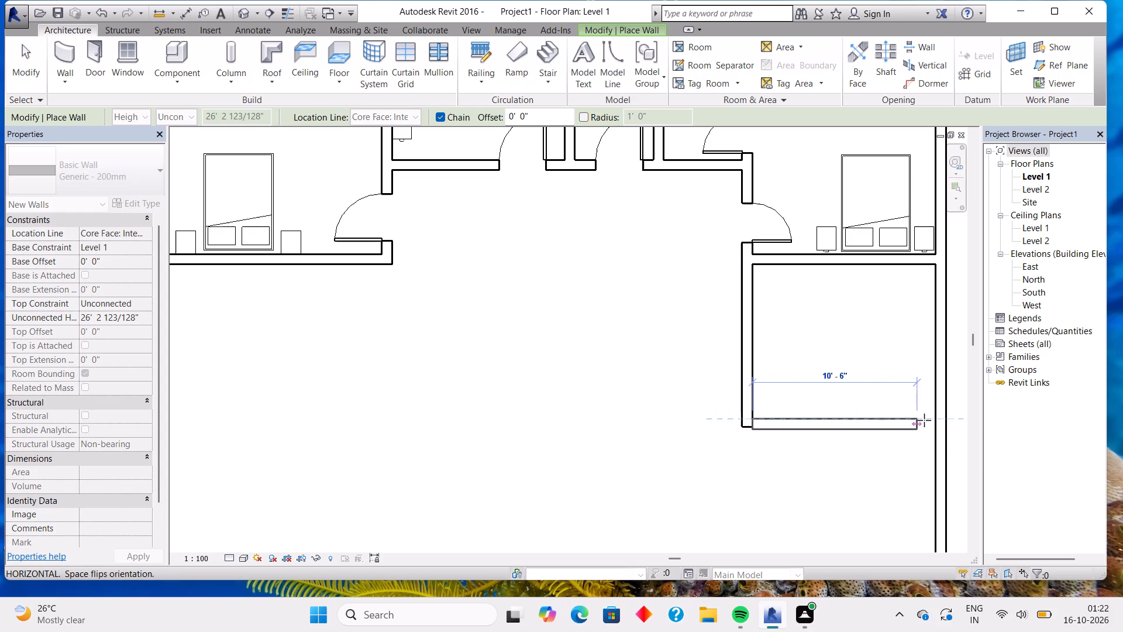
left_click(932, 418)
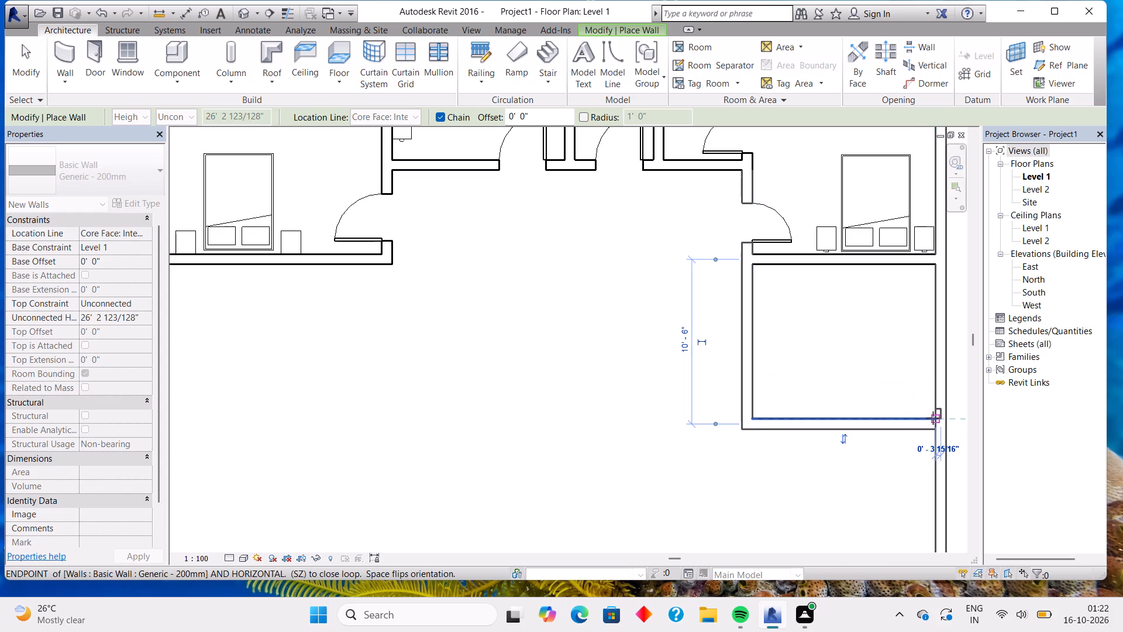
key("Escape")
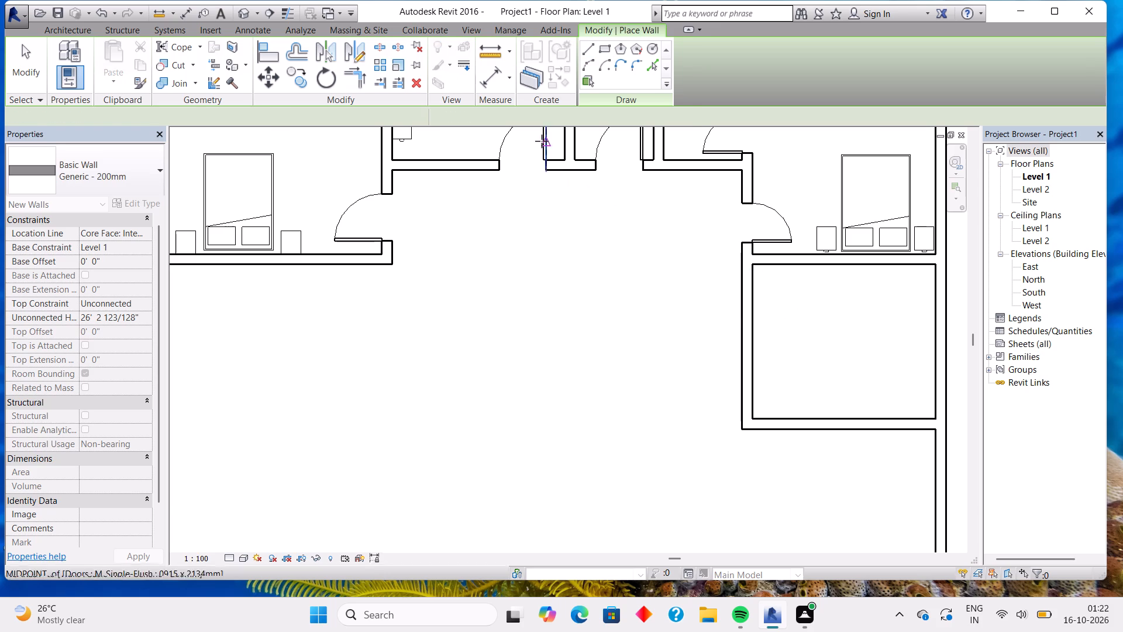
Measure the new southeast room's interior width between the inner faces of its west and east walls.
left_click(497, 73)
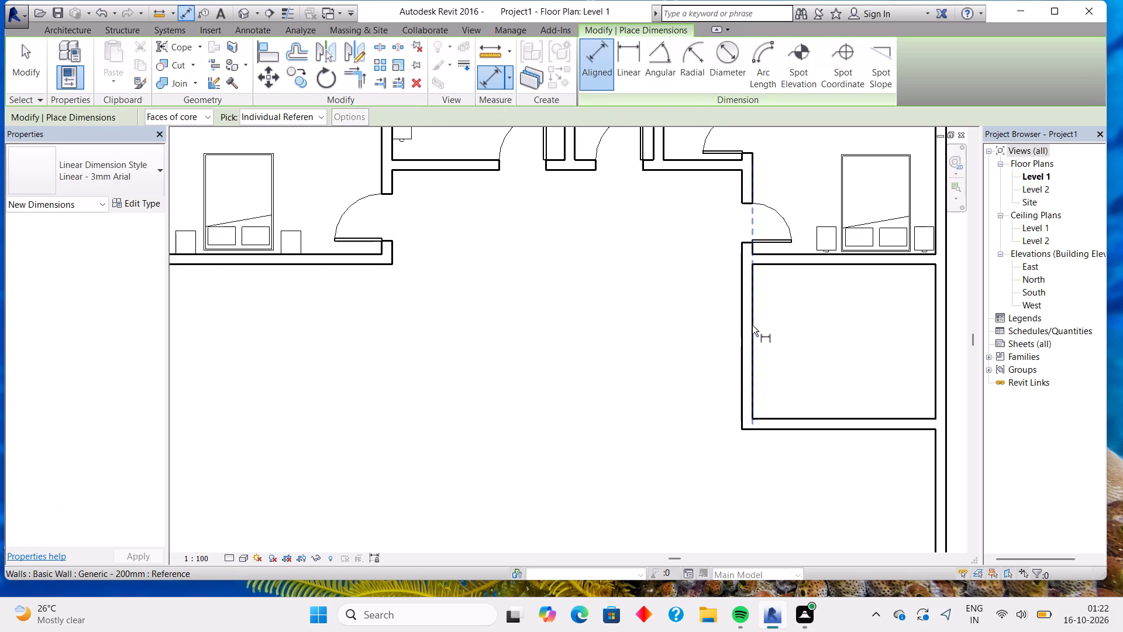
left_click(752, 325)
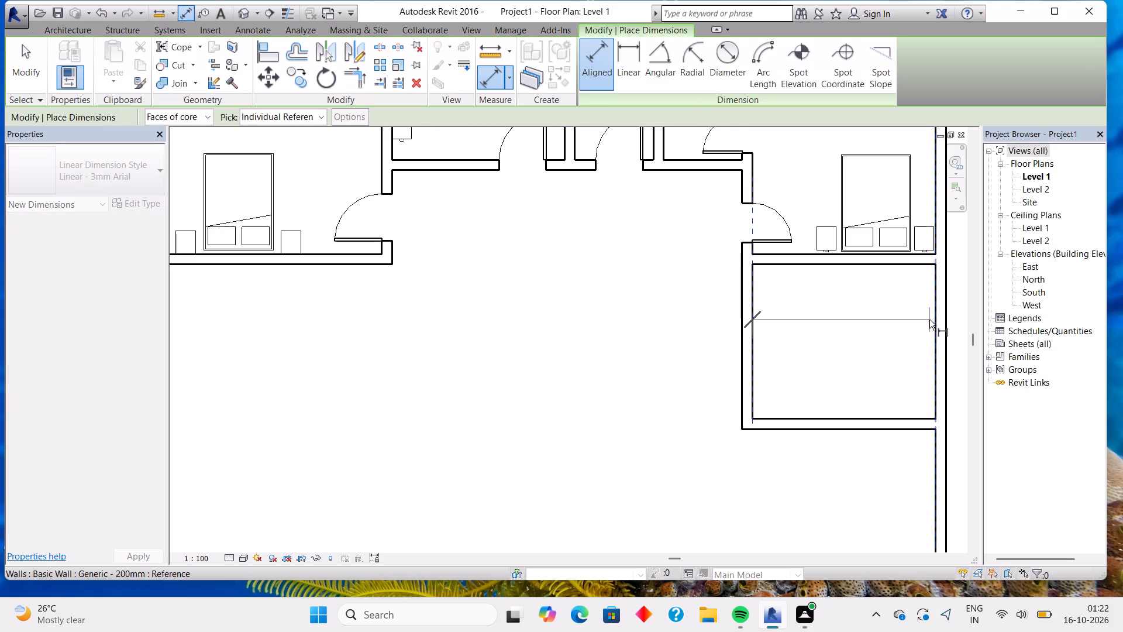
scroll(939, 308, "up", 4)
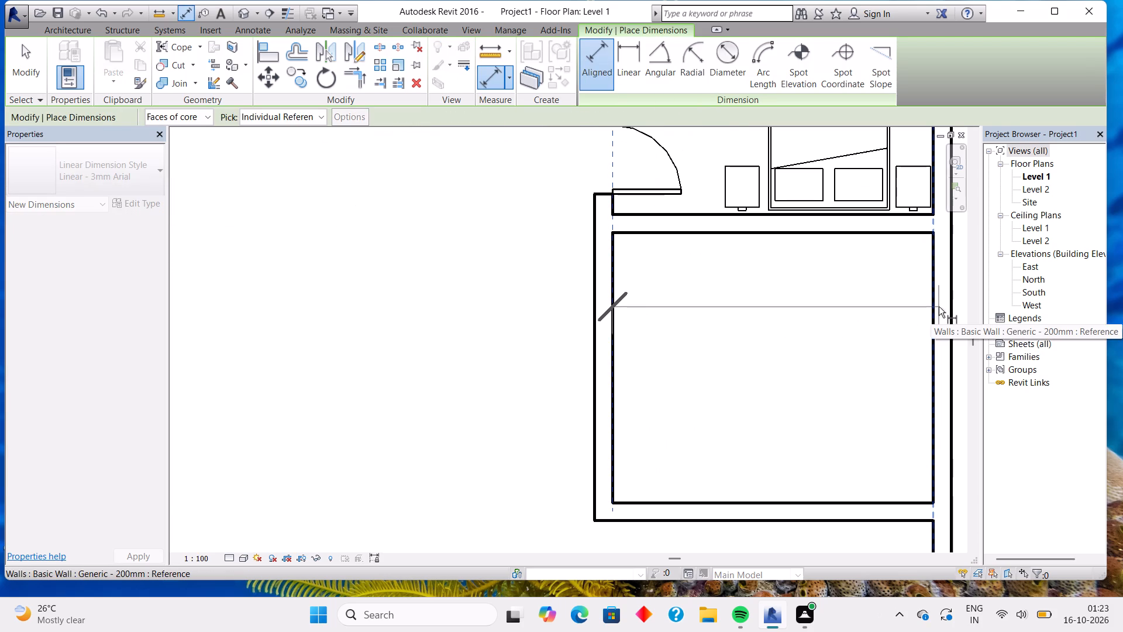
left_click(931, 304)
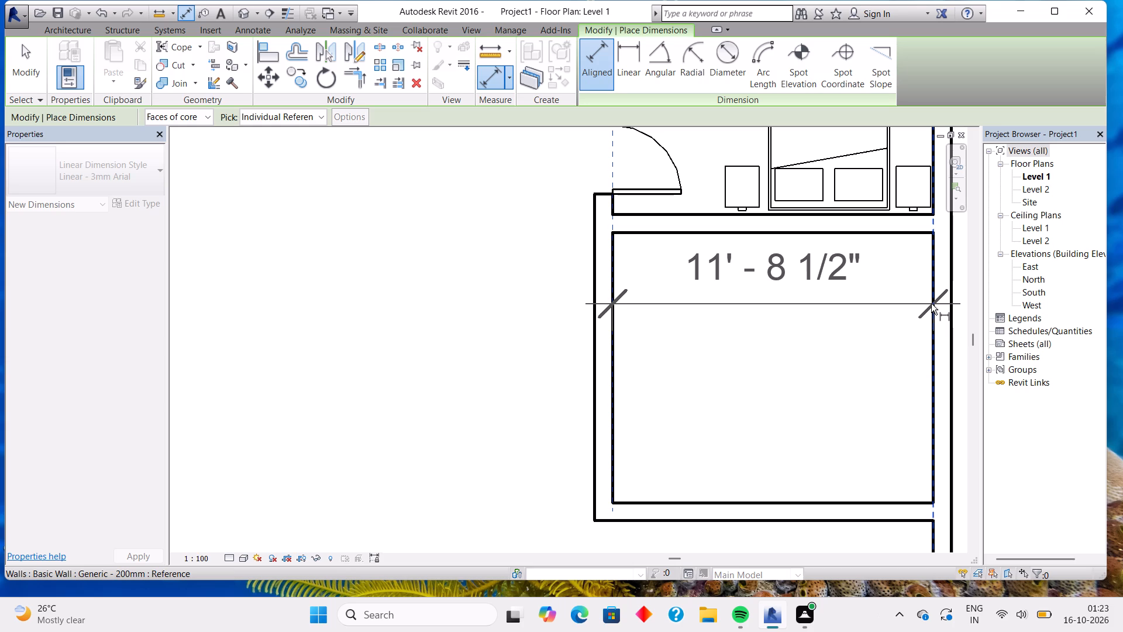
key("Escape")
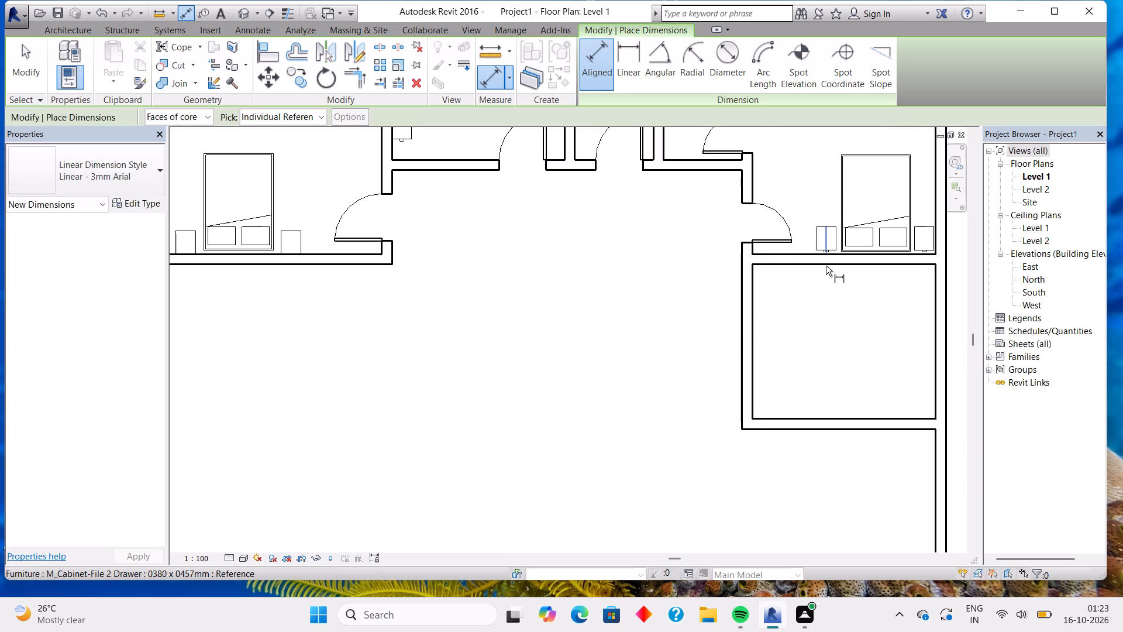
Measure the new room's interior depth between the inner faces of its north and south walls.
scroll(826, 267, "up", 2)
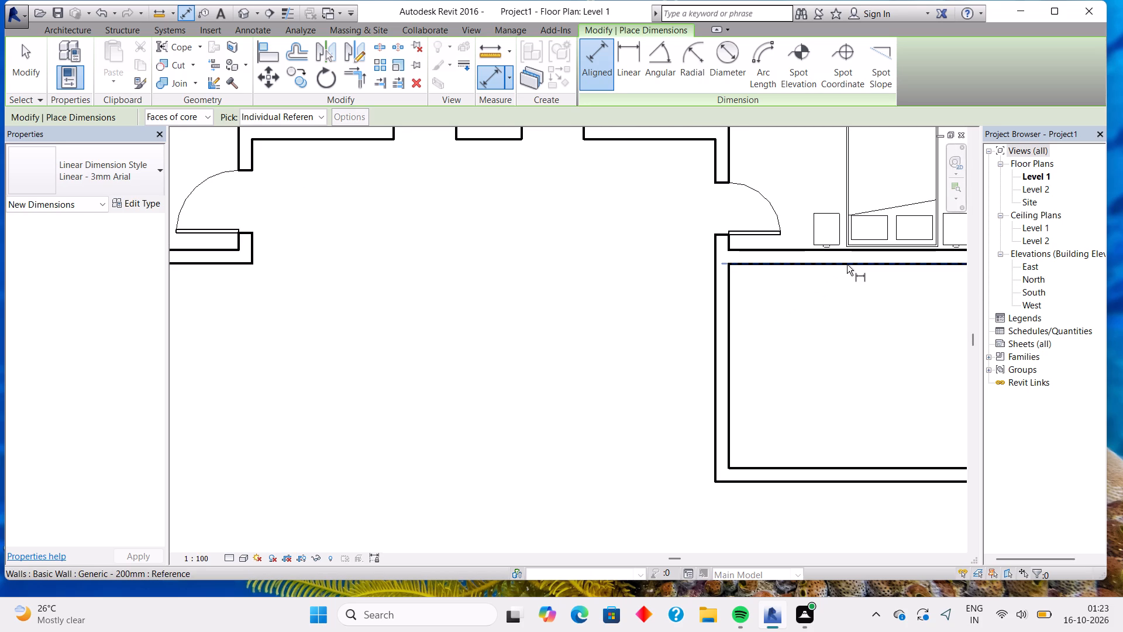
left_click(848, 265)
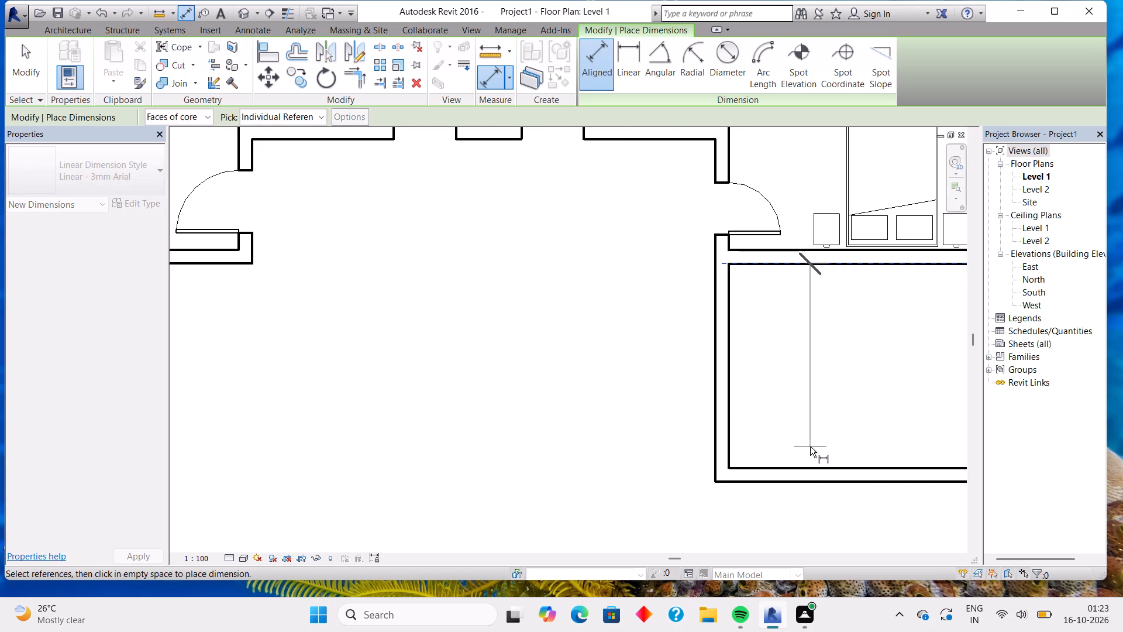
left_click(818, 467)
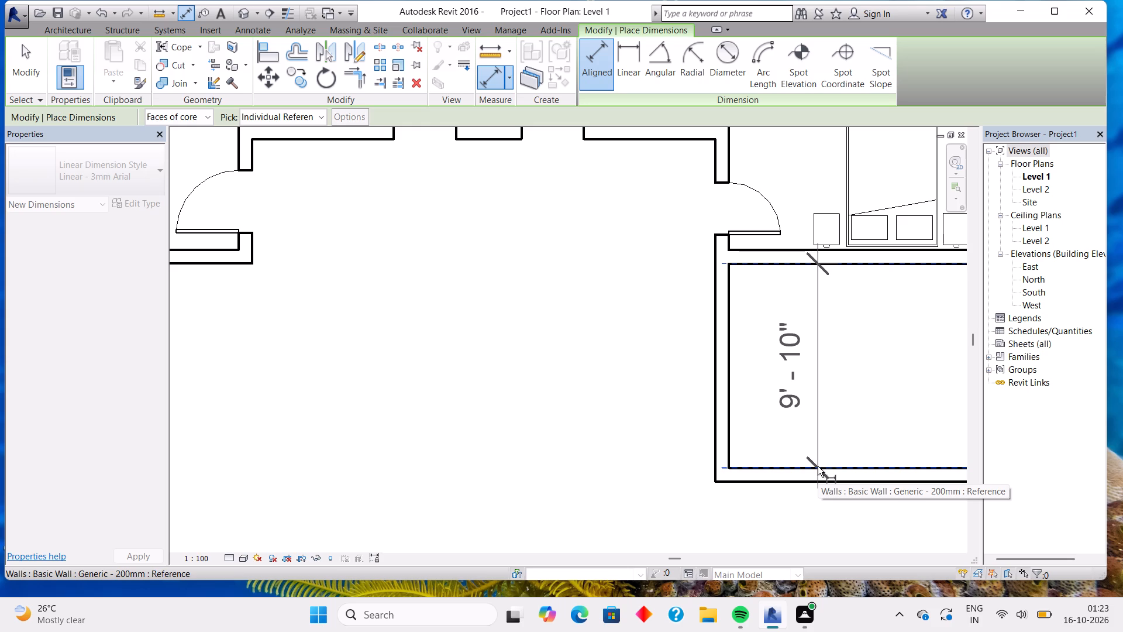
key("Escape")
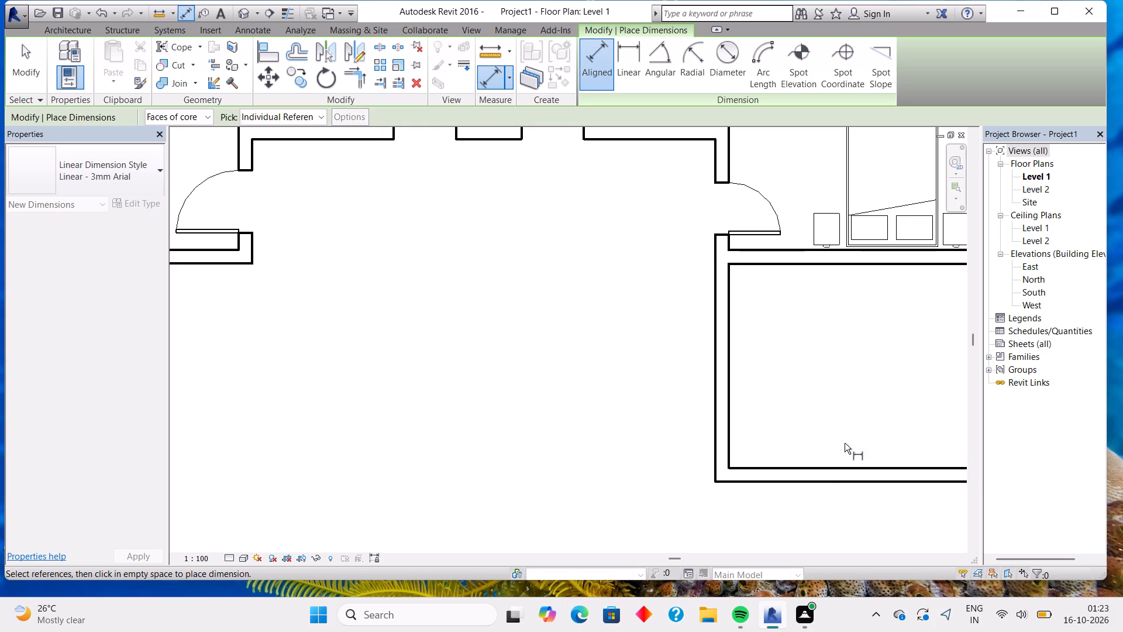
key("Escape")
Nudge the new room's south wall a net five increments south, giving about 10 ft 8 in between the inner faces.
left_click(839, 468)
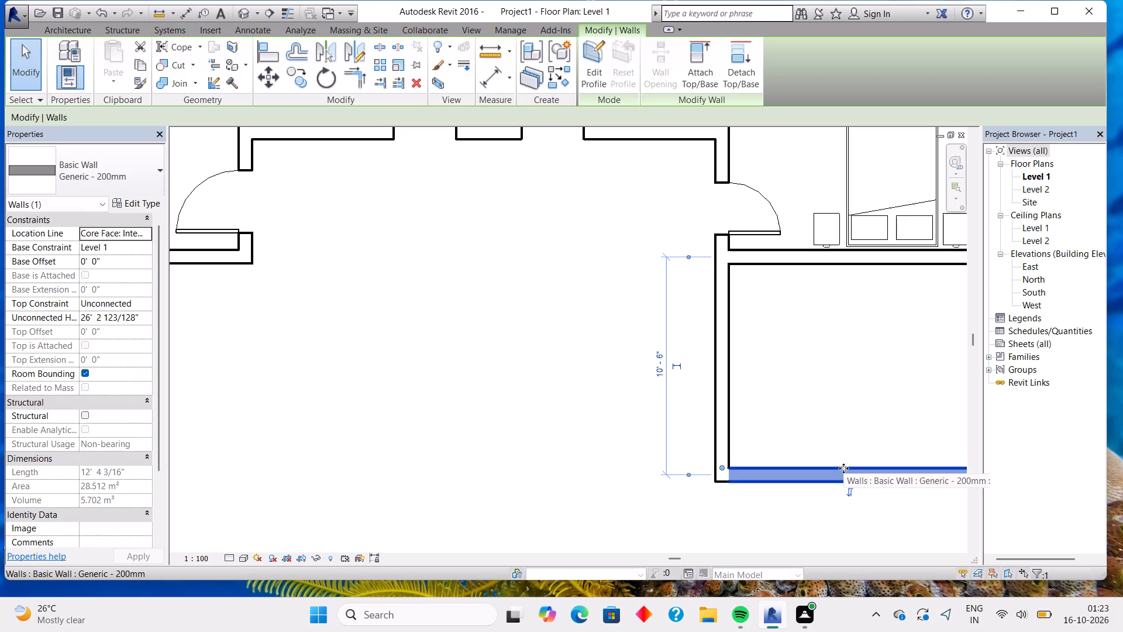
key("Down")
key("Down")
key("Down")
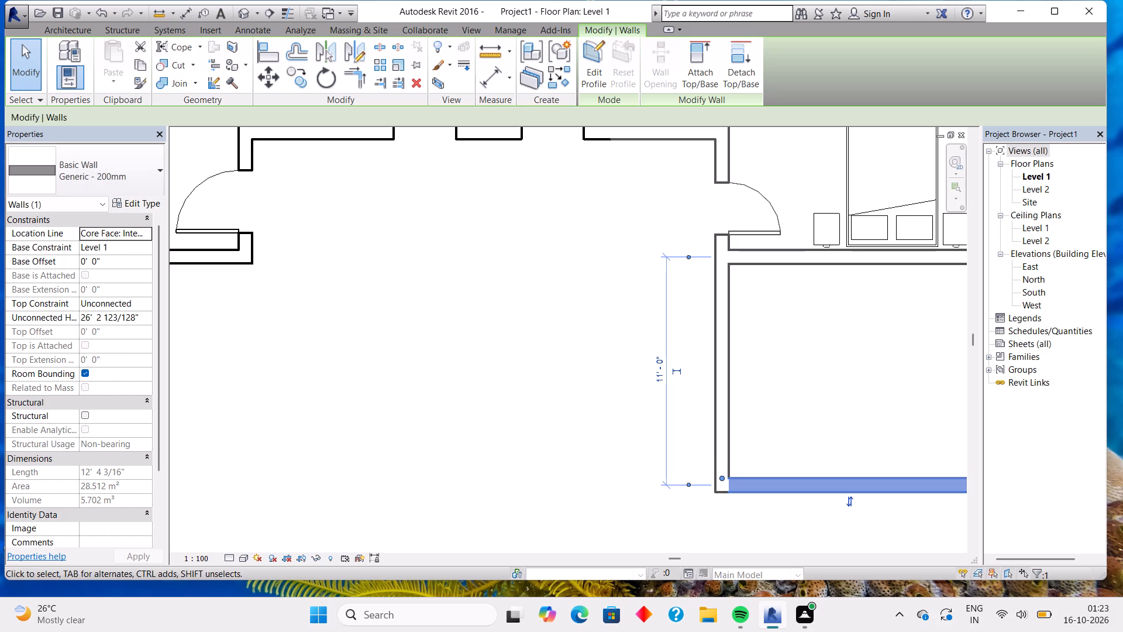
left_click(686, 257)
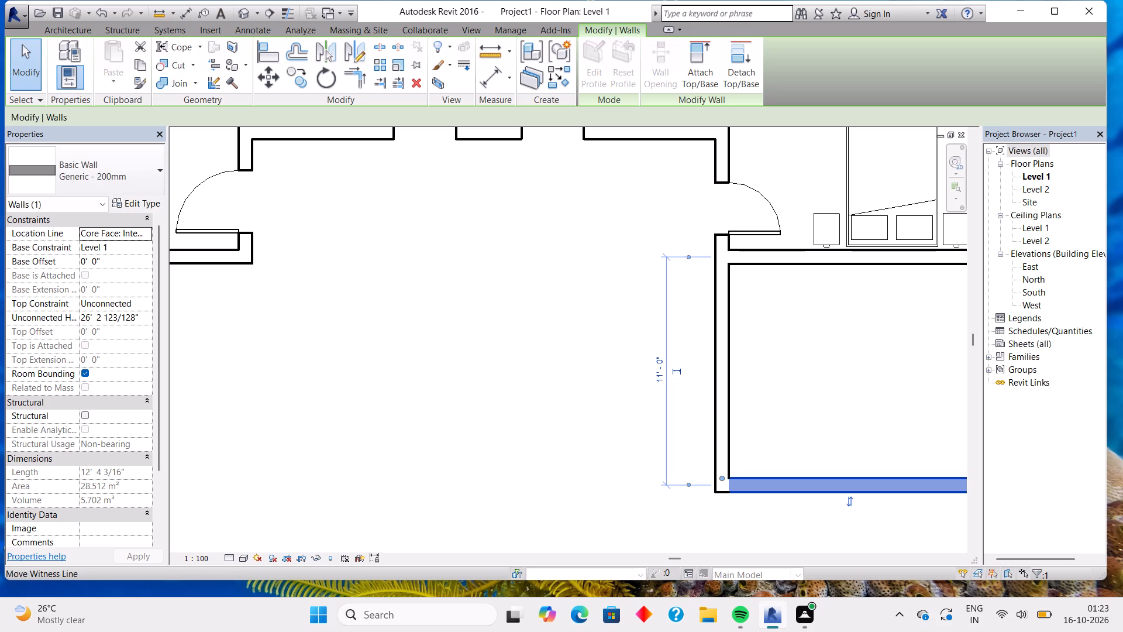
left_click(687, 483)
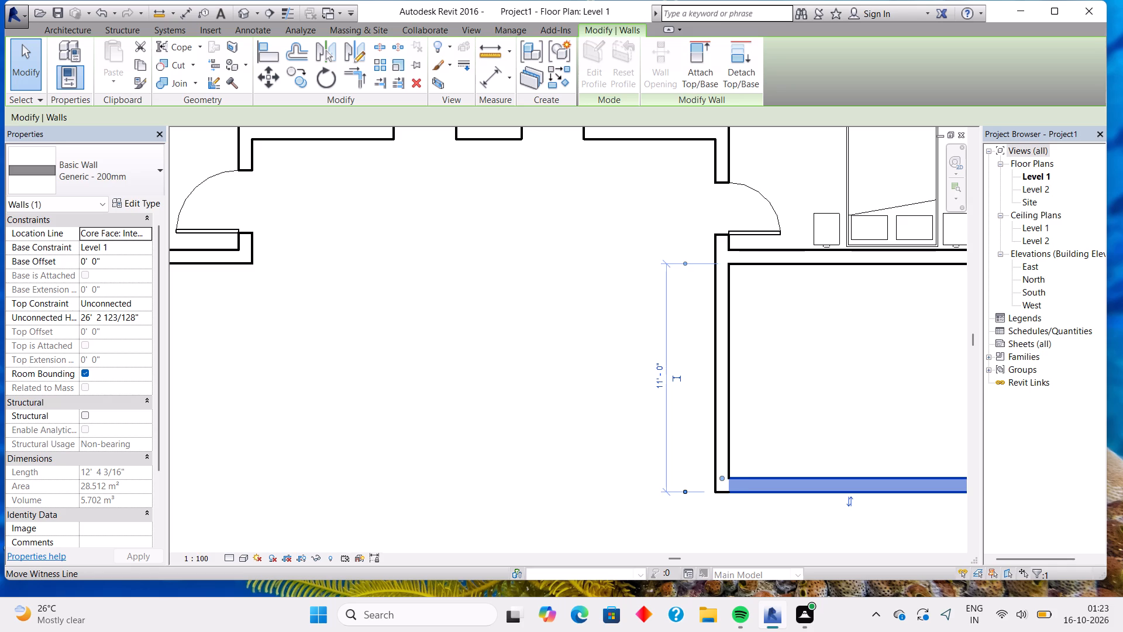
left_click(687, 492)
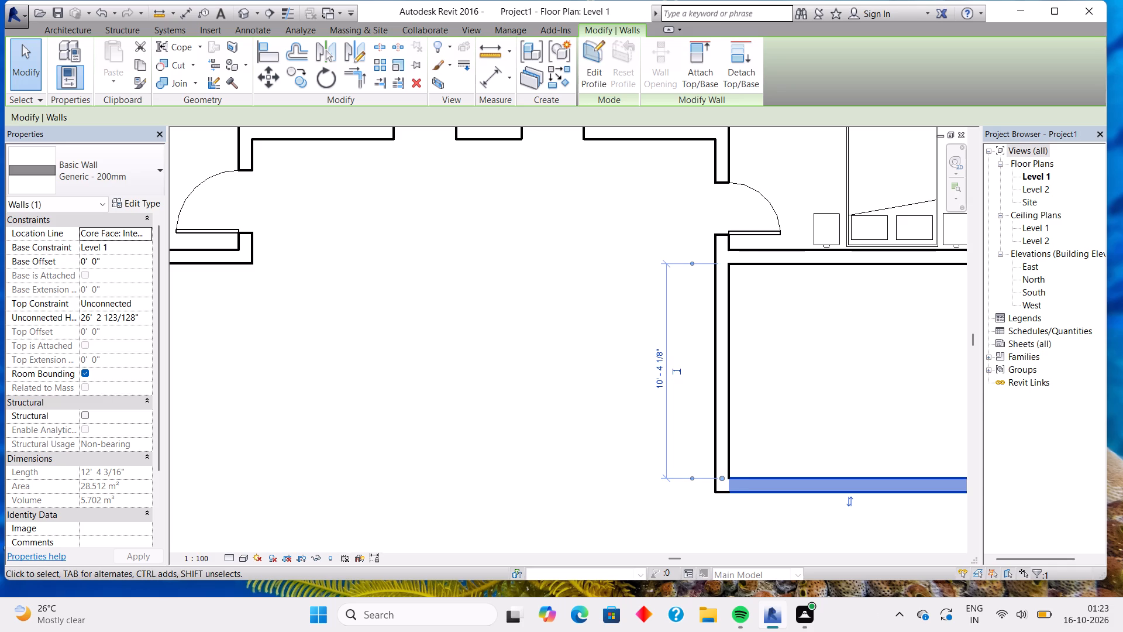
key("Down")
key("Down")
key("Down")
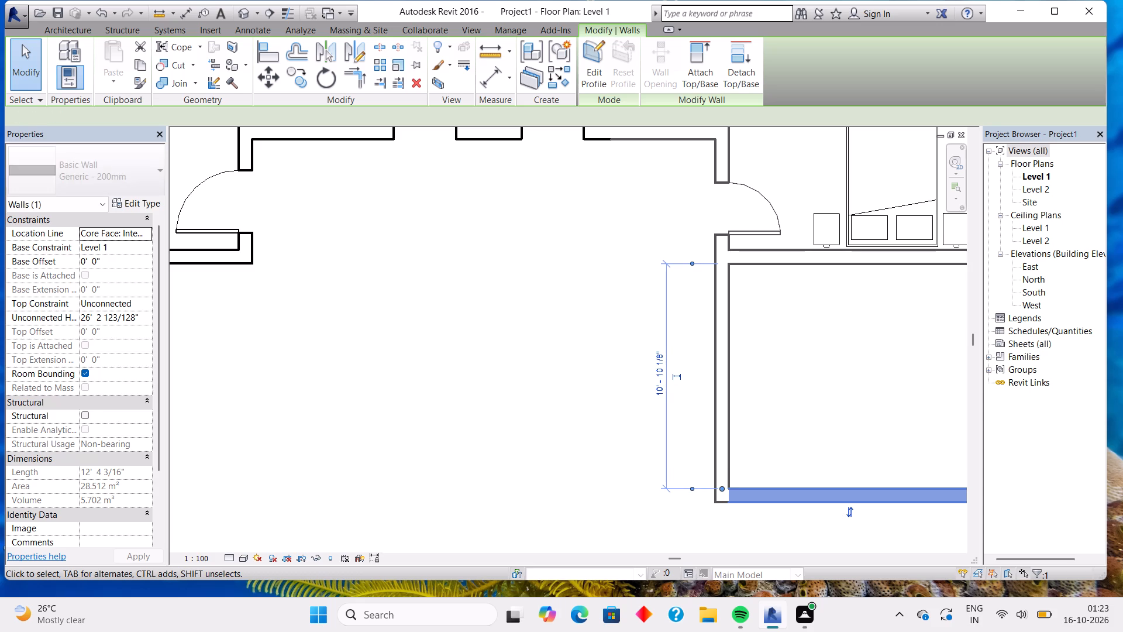
key("Up")
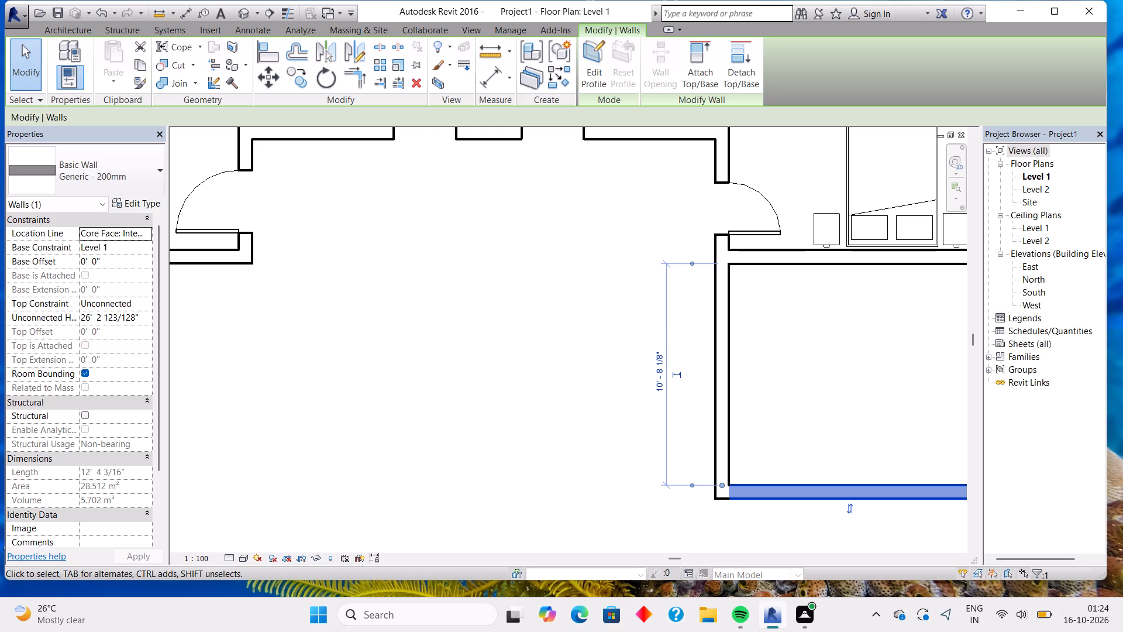
key("Escape")
Place an M_Single-Flush 0762 x 2032mm door in the new room's west wall, swinging inward, 2 ft 6 in from the south wall.
scroll(844, 352, "down", 3)
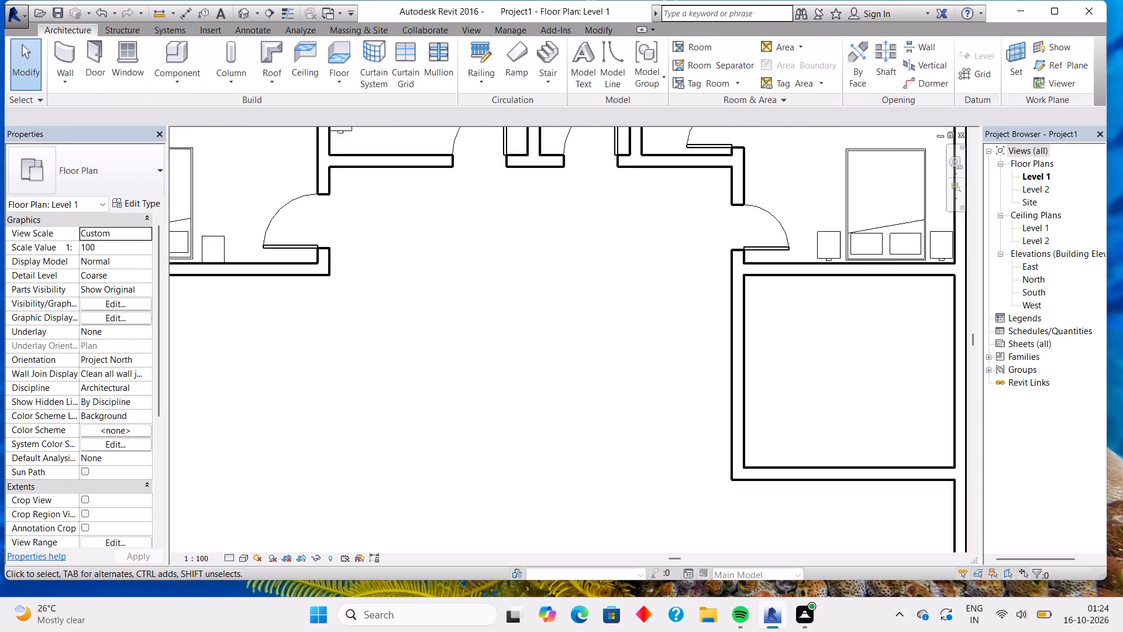
middle_click_drag(813, 353, 726, 394)
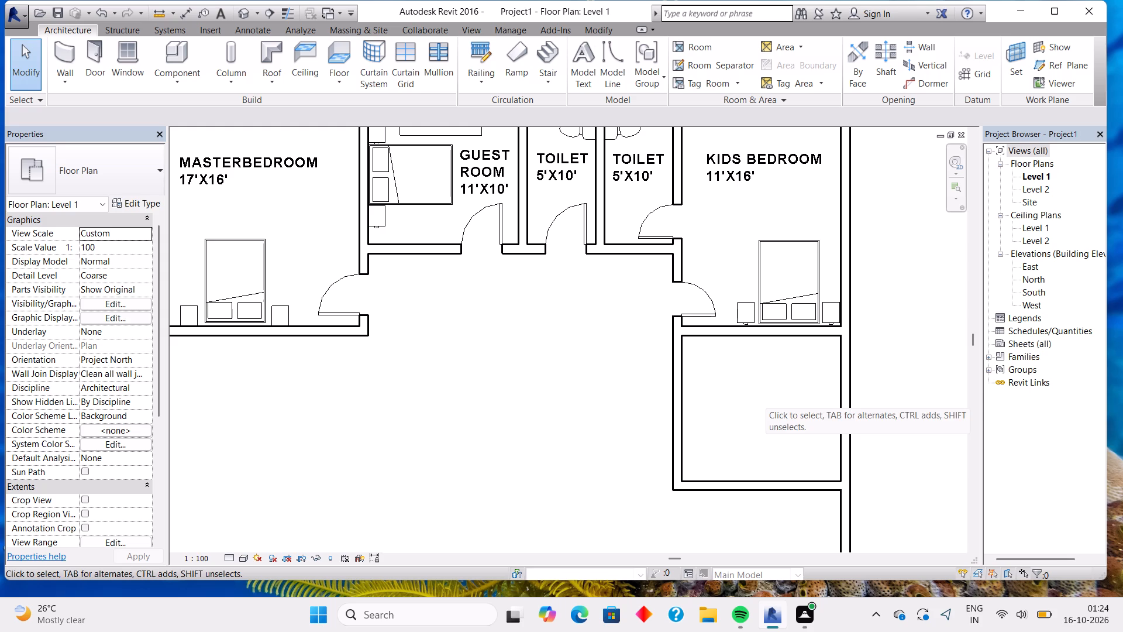
left_click(85, 59)
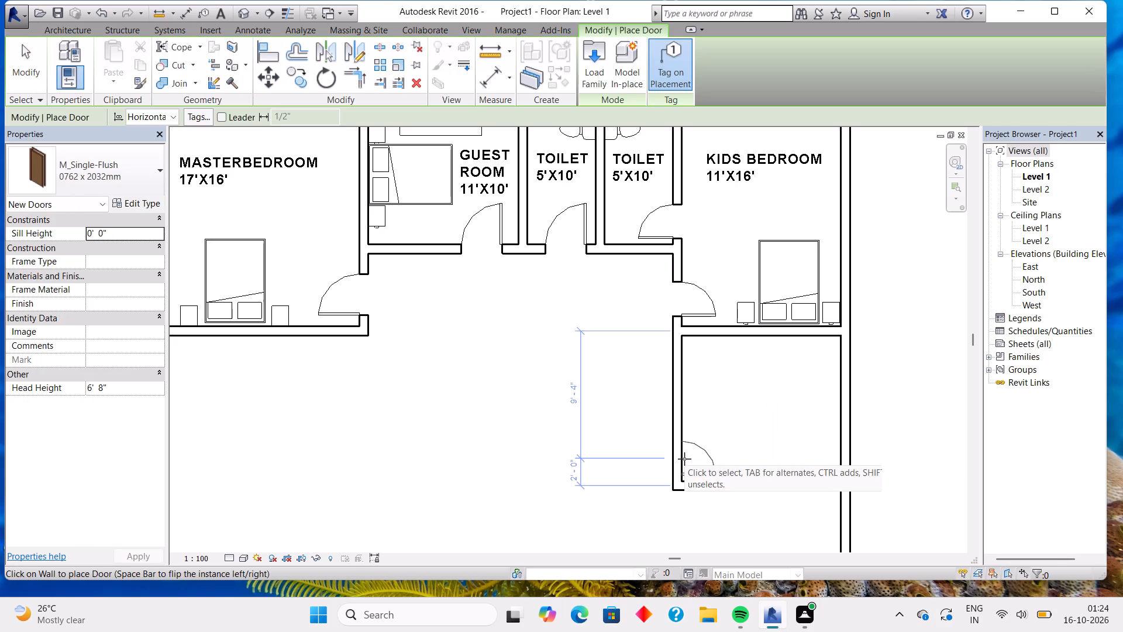
left_click(685, 451)
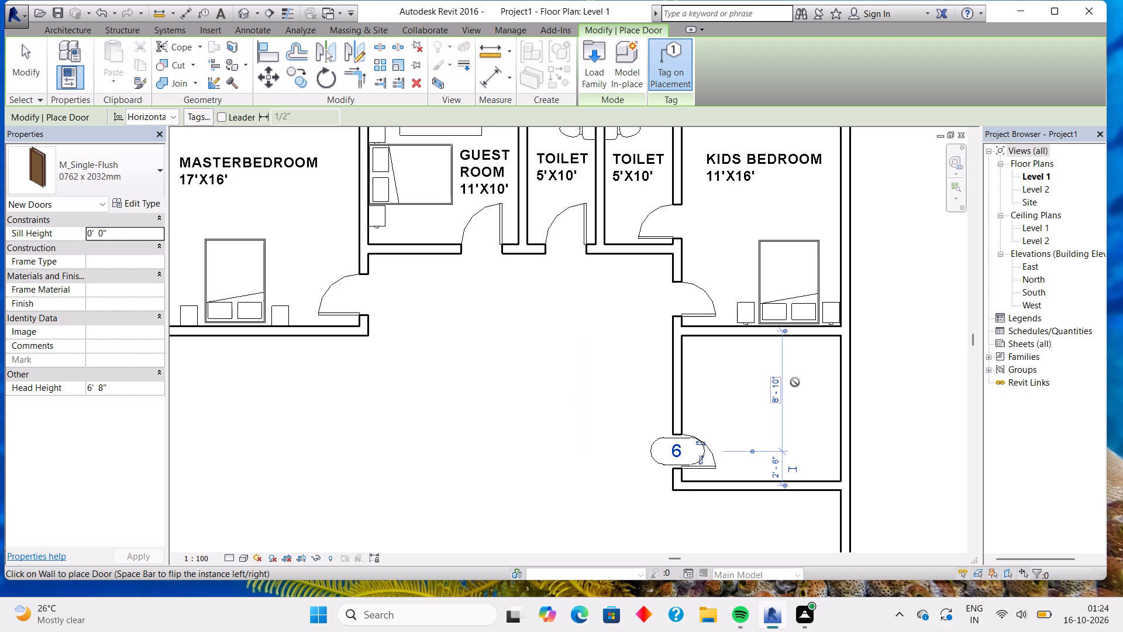
key("Escape")
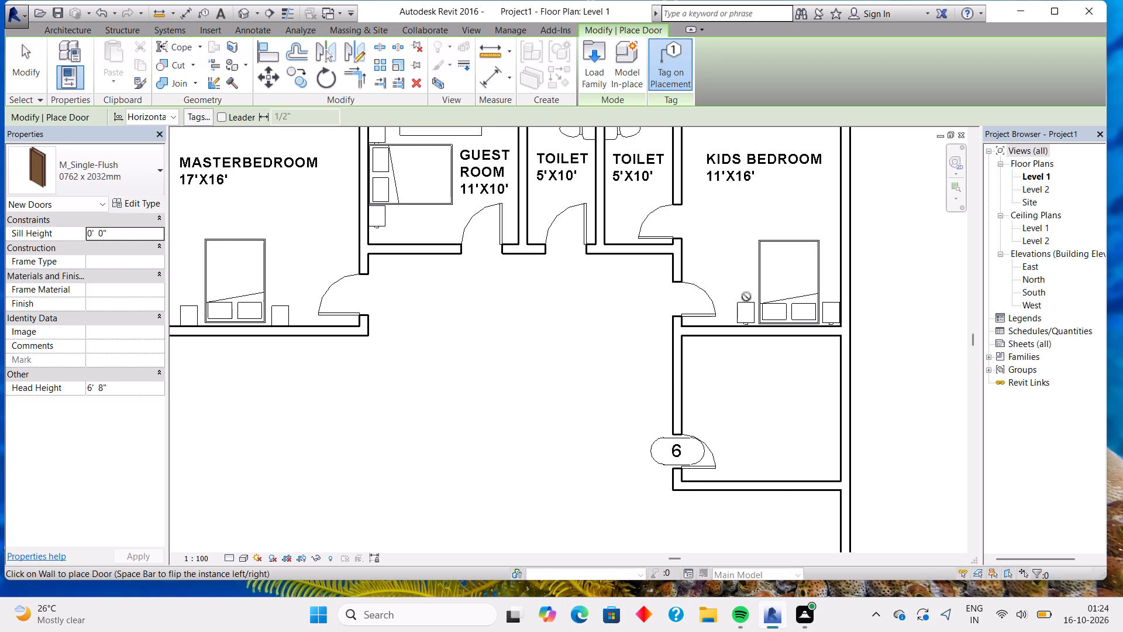
Place an M_Fixed 0610 x 1220mm window in the new room's east wall, 3 ft from its south wall, without saving the project.
left_click(73, 32)
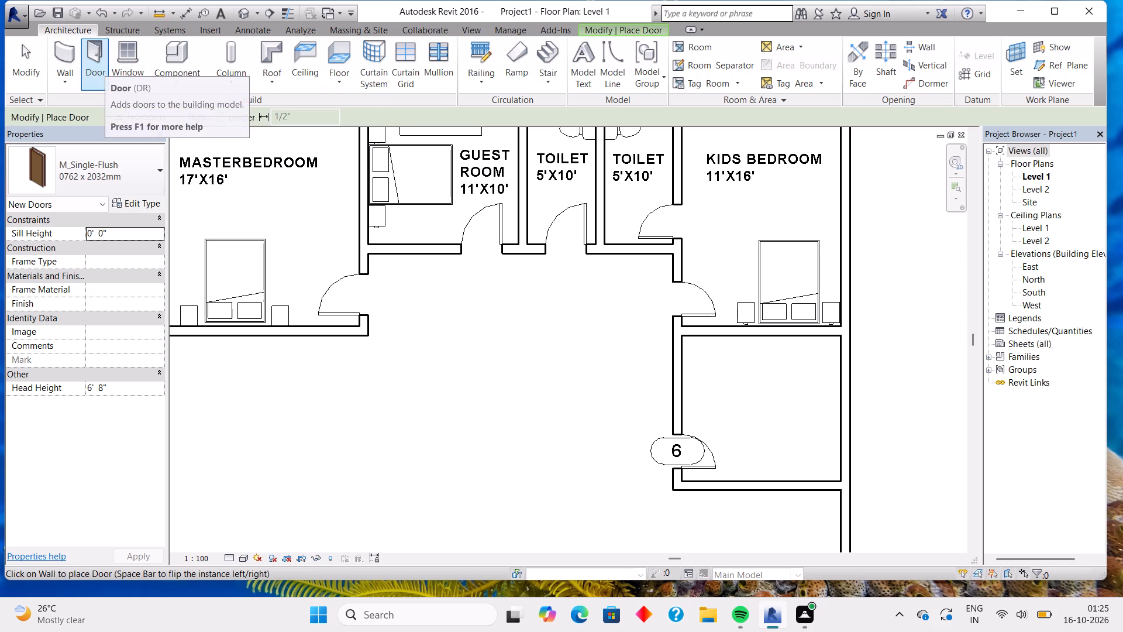
left_click(116, 55)
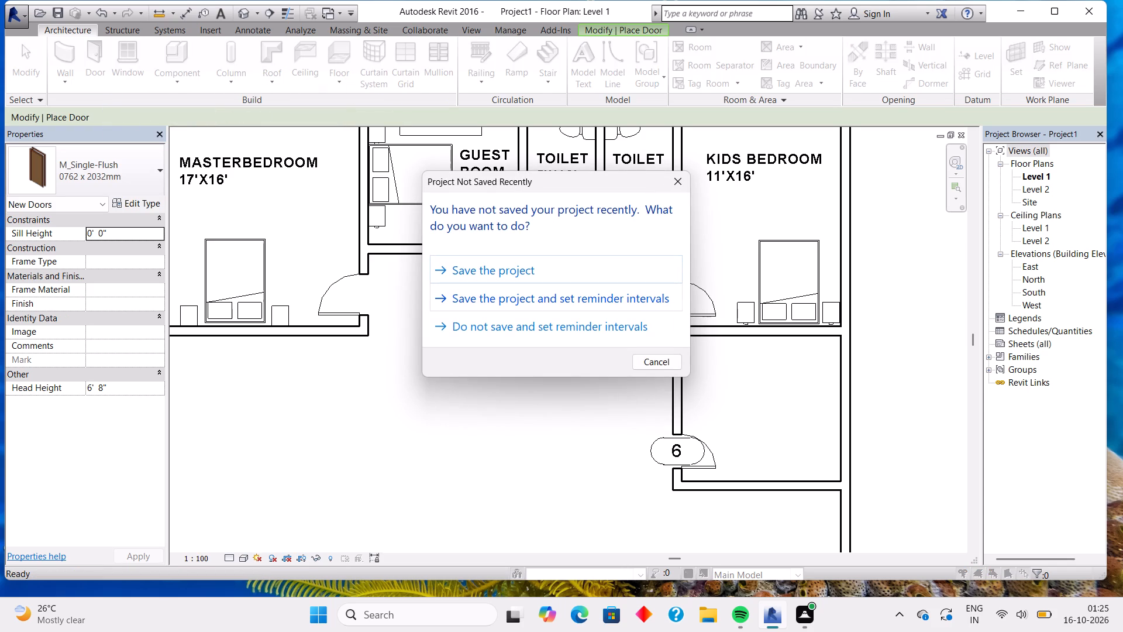
left_click(676, 179)
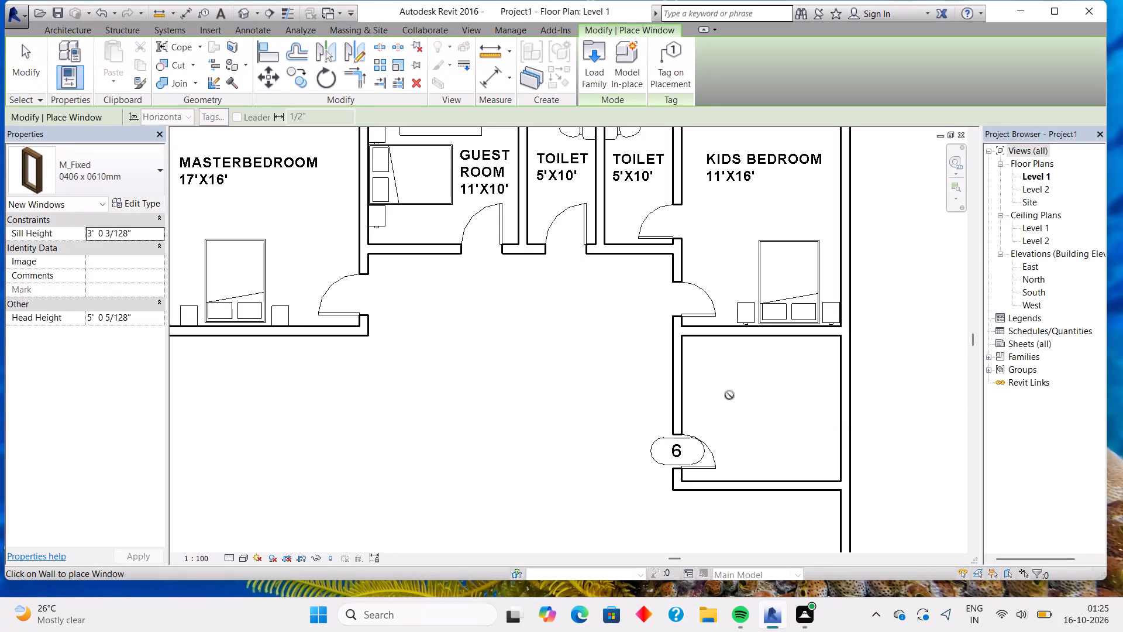
left_click(136, 186)
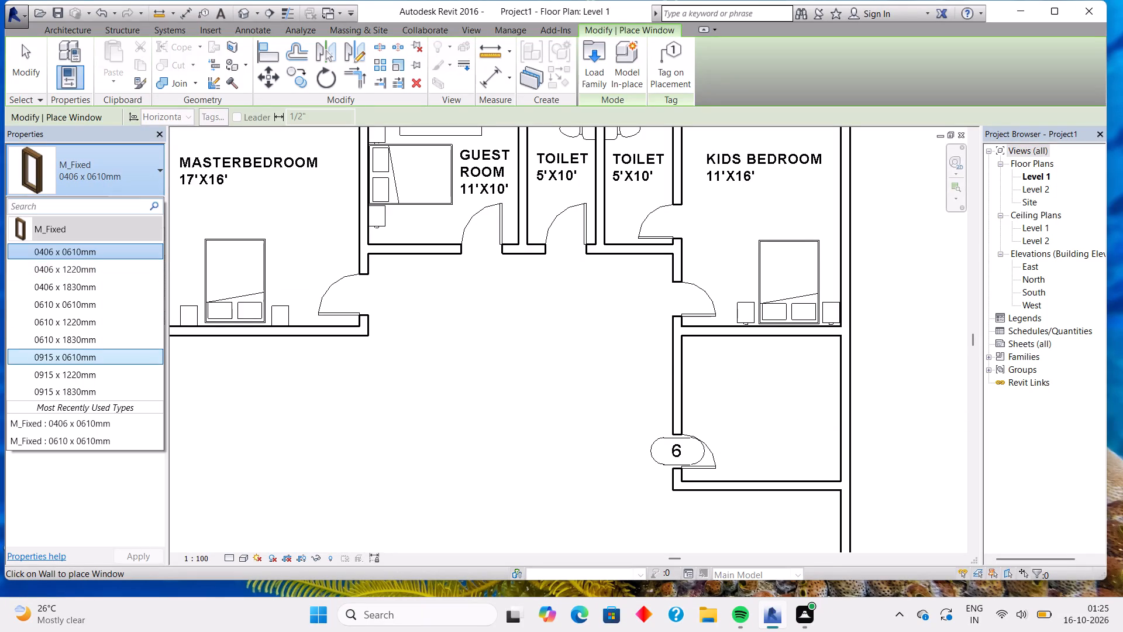
left_click(115, 327)
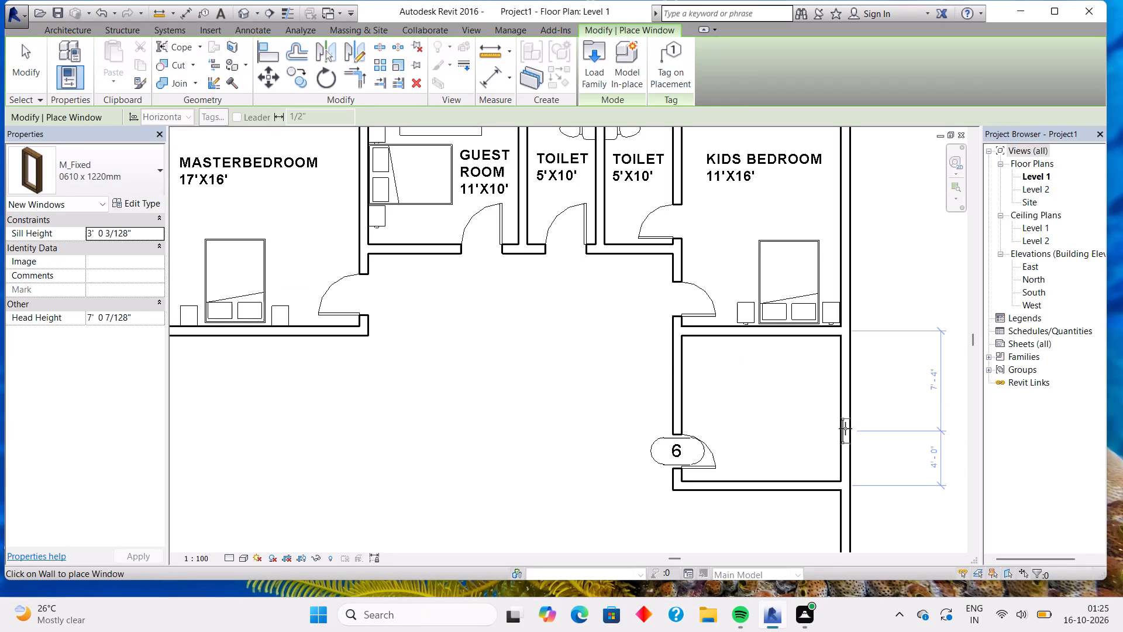
left_click(849, 441)
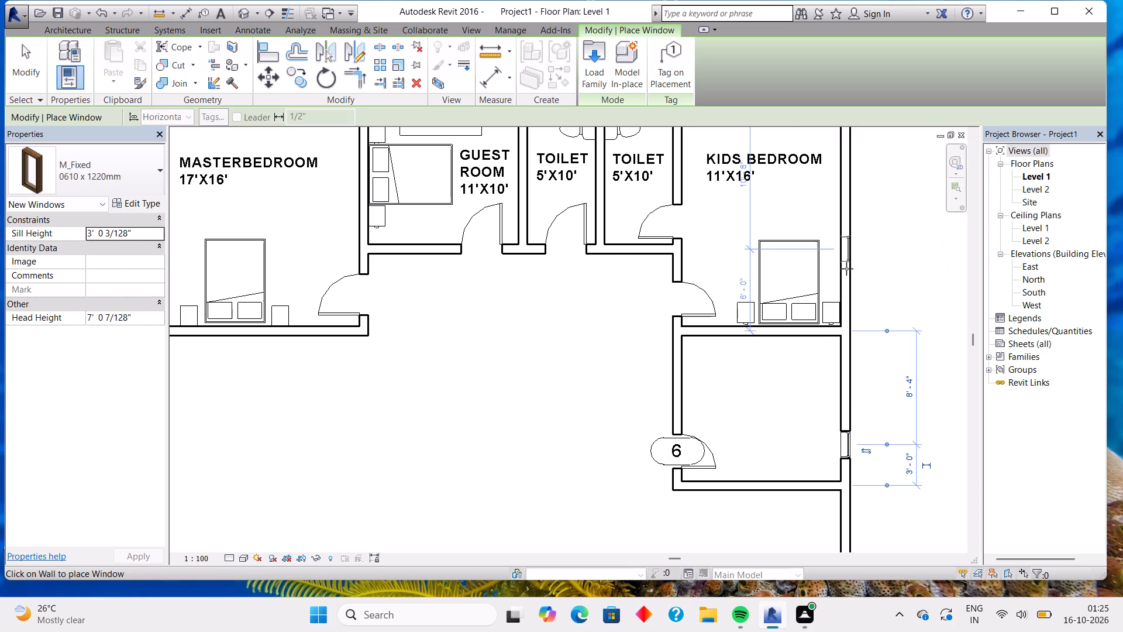
Place an M_Fixed 0915 x 0610mm window in the kids bedroom's east wall, 5 ft north of its south wall.
left_click(84, 167)
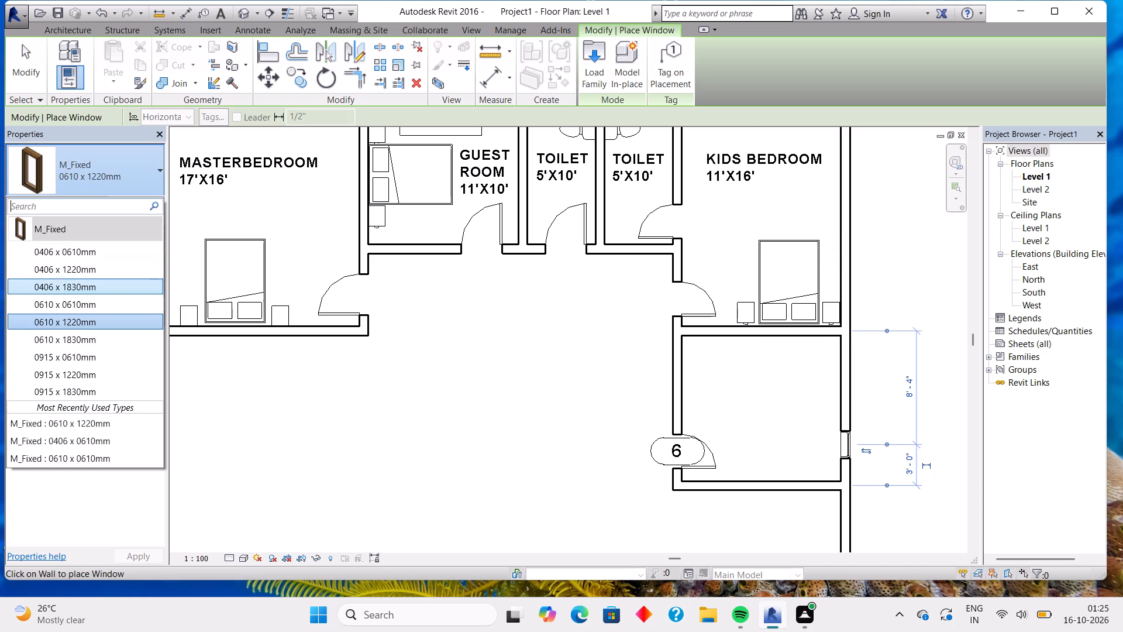
left_click(94, 362)
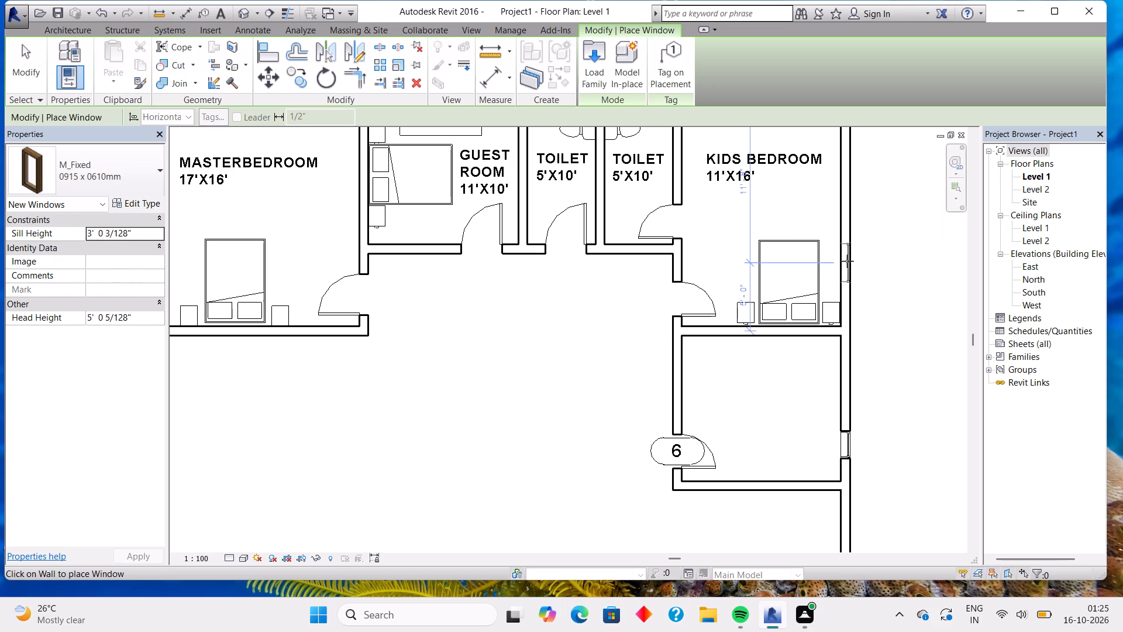
left_click(847, 261)
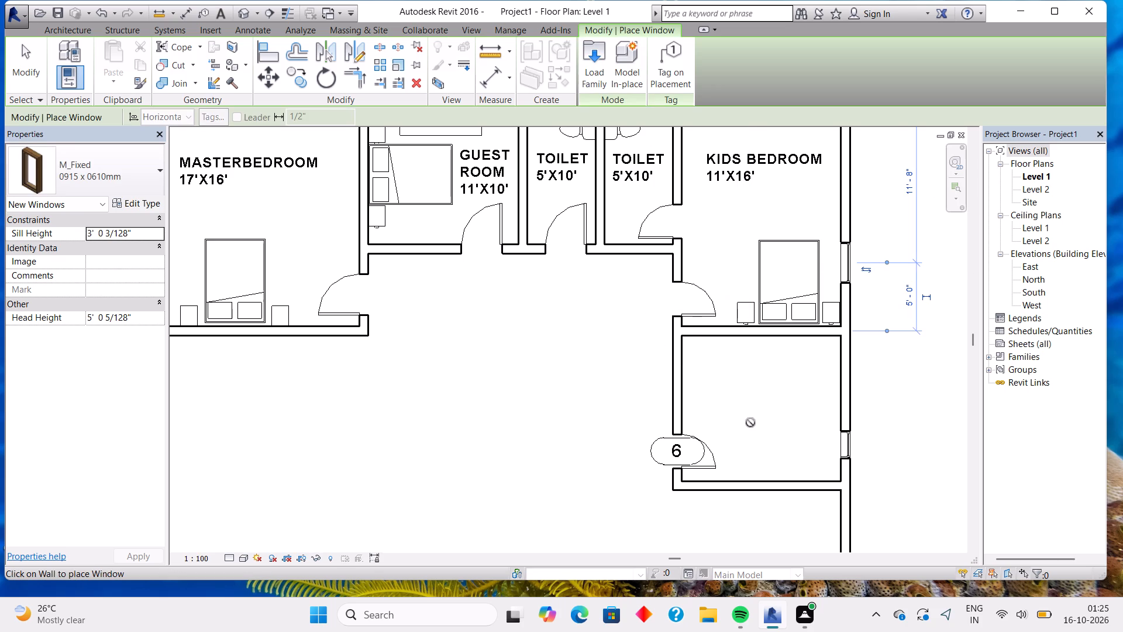
Place another M_Fixed 0915 x 0610mm window in the new room's south wall, 2 ft 6 in from the east wall.
left_click(811, 485)
key("grave")
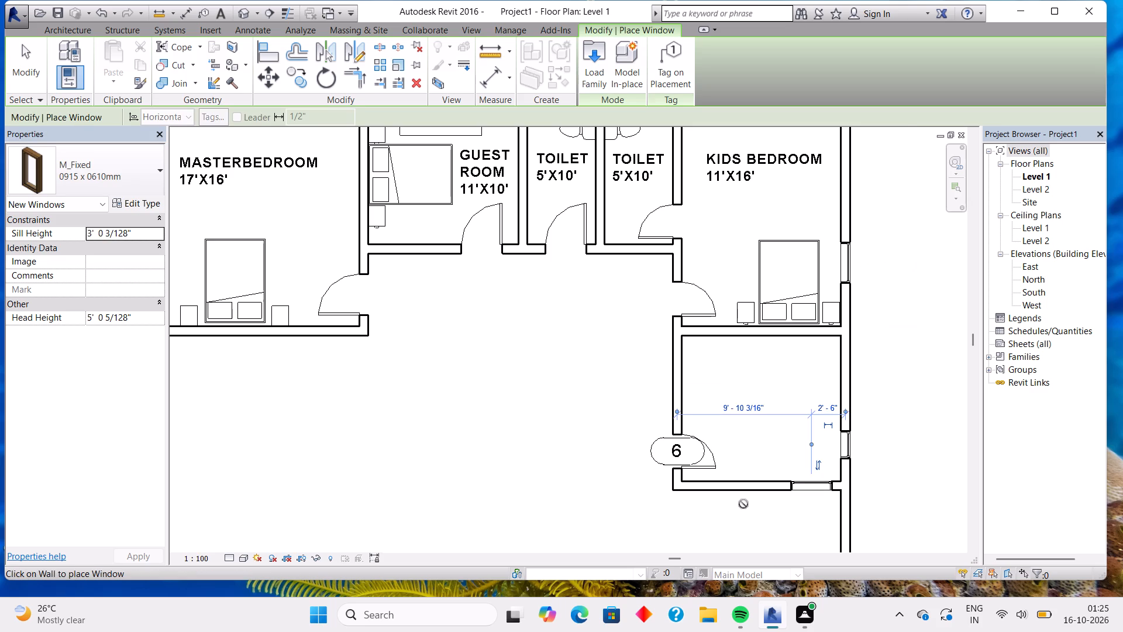
key("Escape")
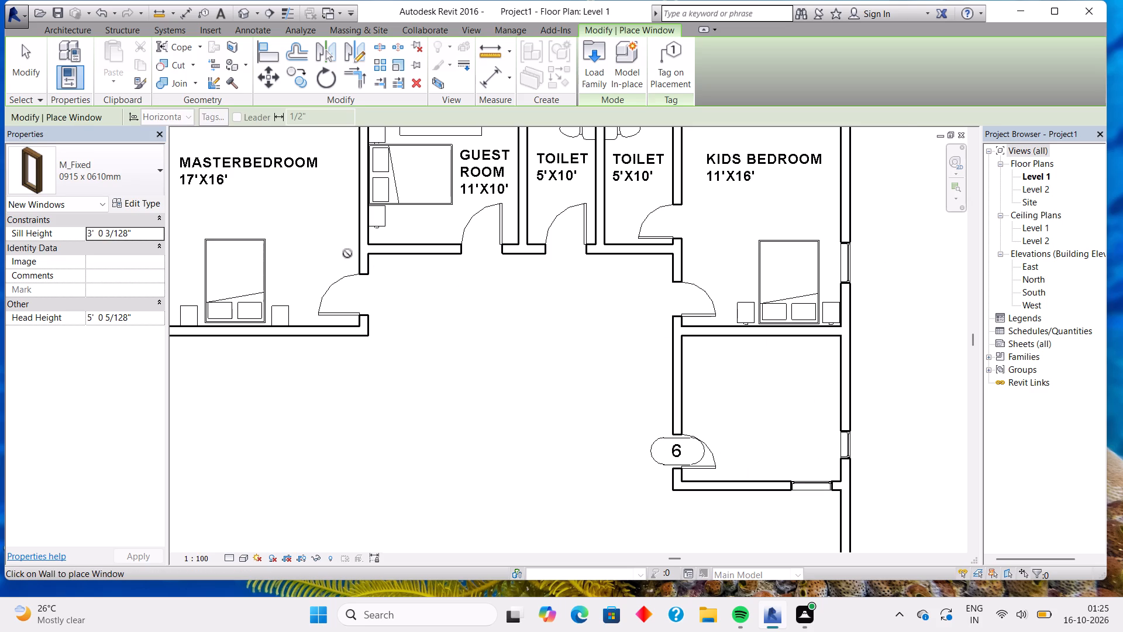
key("Escape")
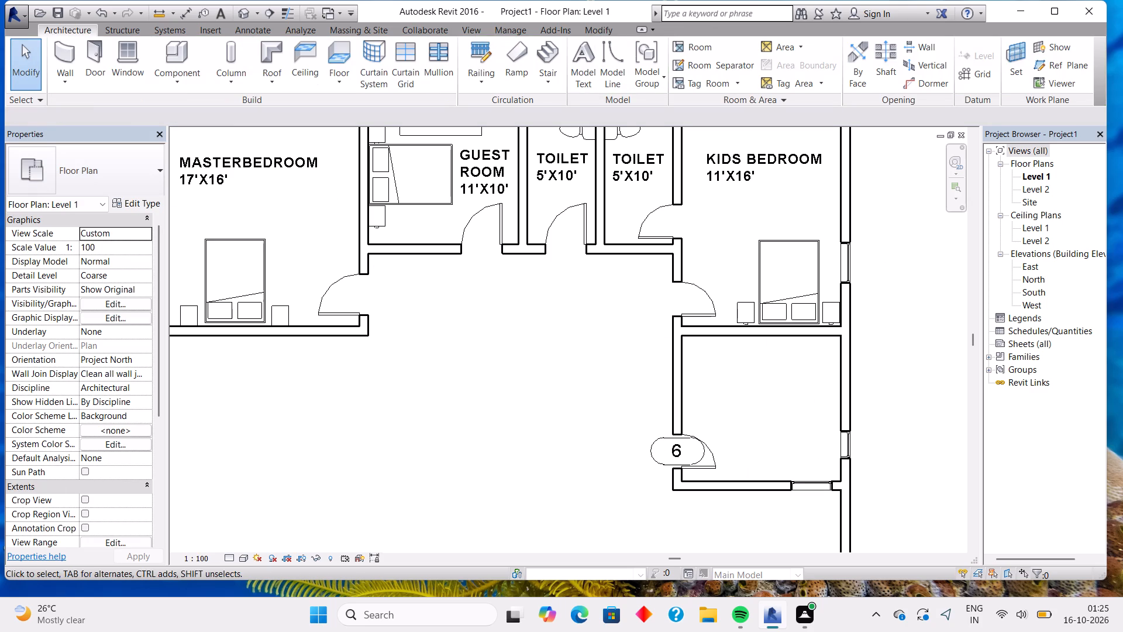
Place an M_Shelving 2440 x 0305 x 2134mm unit along the new room's north wall, starting in its northwest corner.
left_click(87, 177)
left_click(120, 169)
left_click(167, 67)
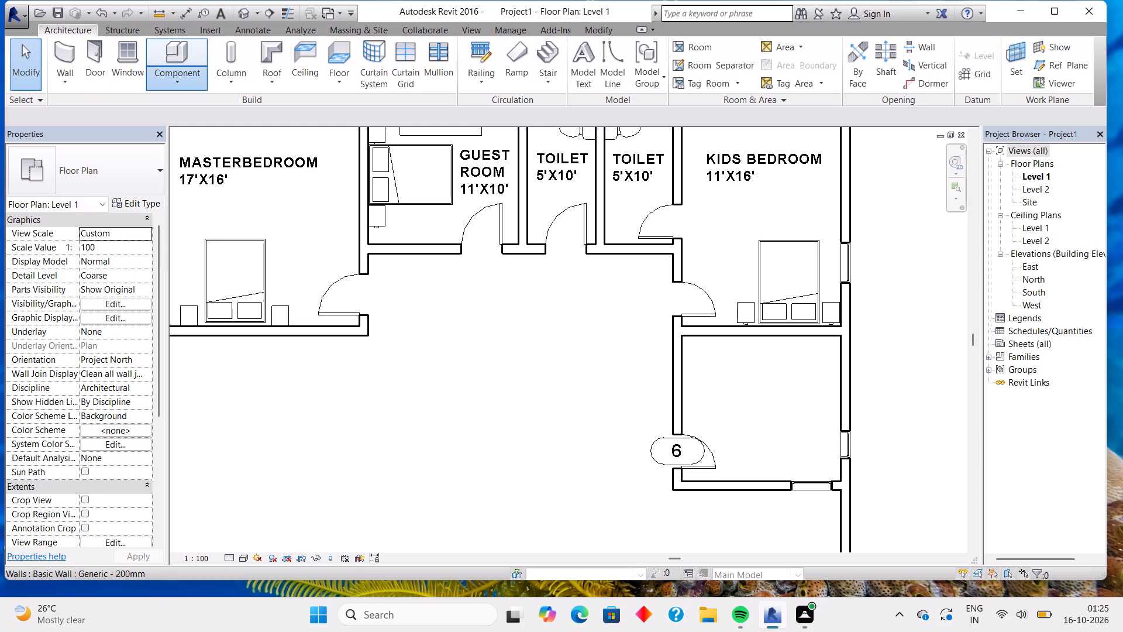
left_click(180, 53)
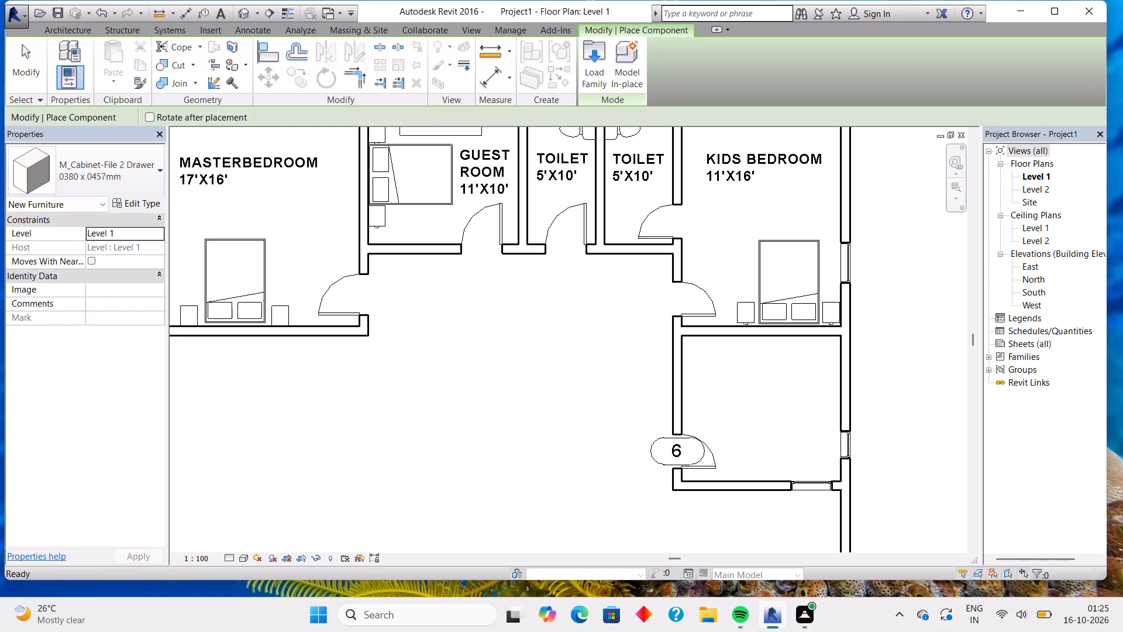
left_click(111, 170)
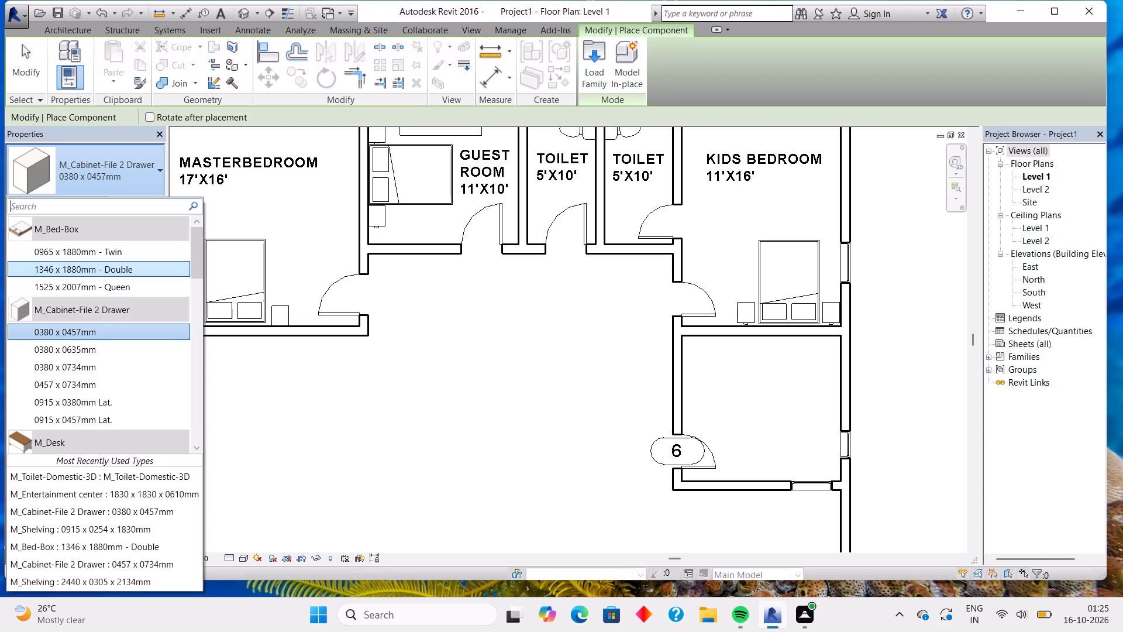
scroll(85, 265, "up", 1)
scroll(85, 265, "down", 15)
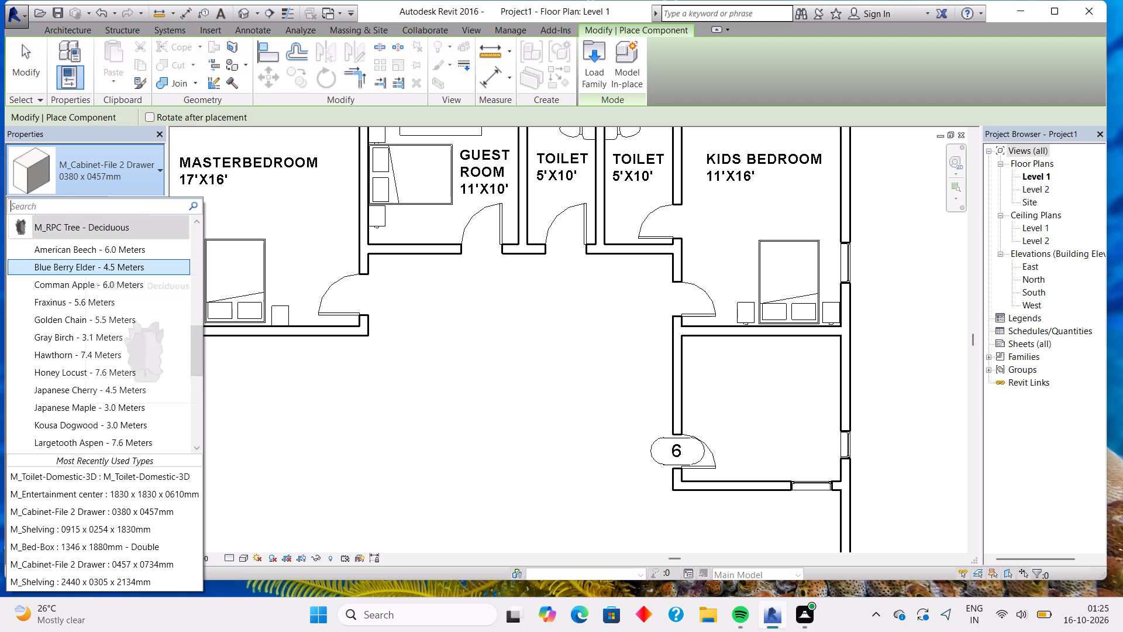
scroll(85, 265, "down", 11)
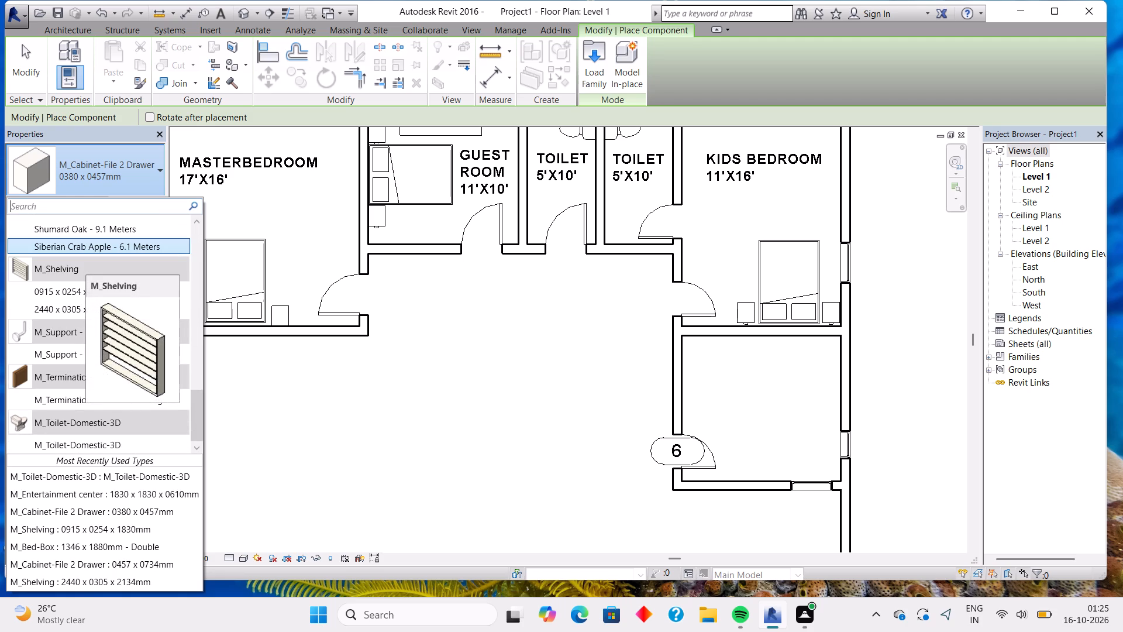
left_click(65, 302)
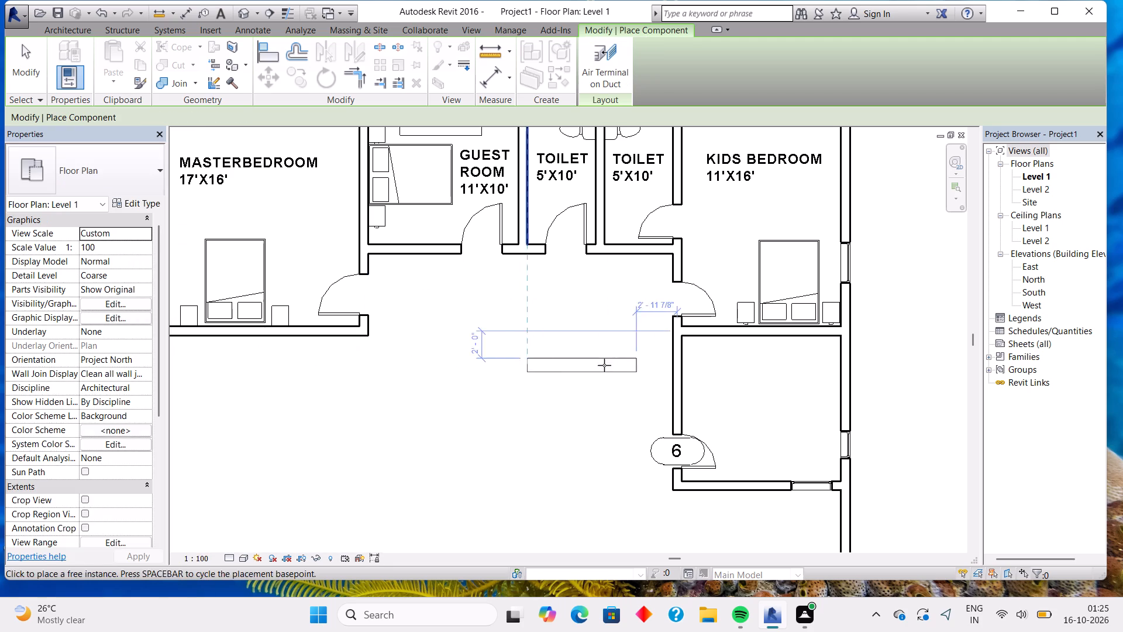
key("space")
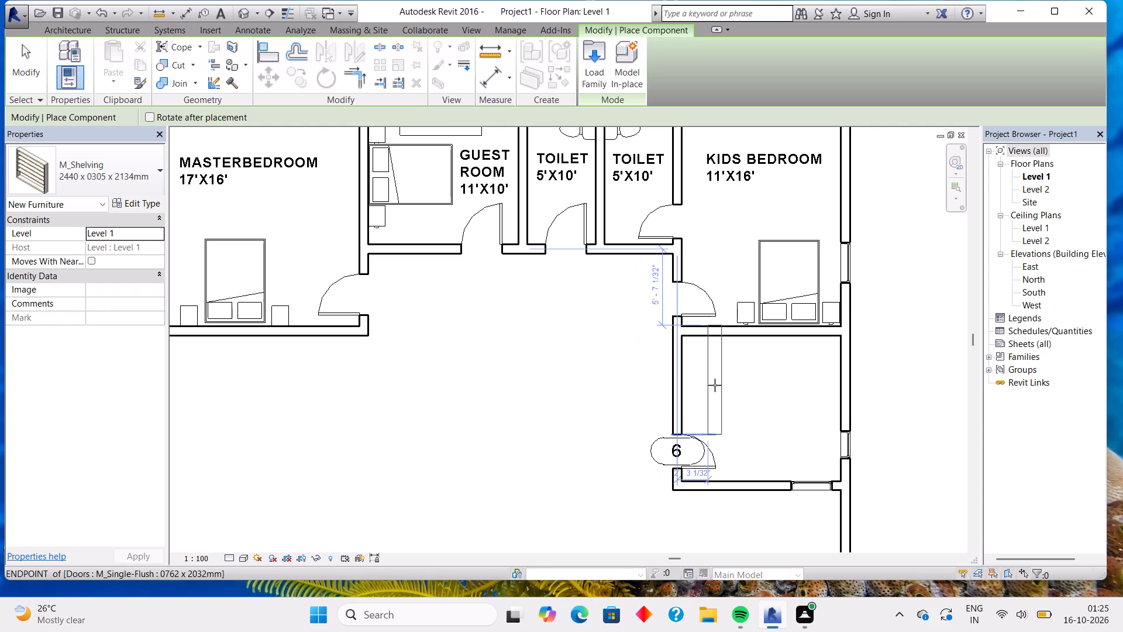
key("space")
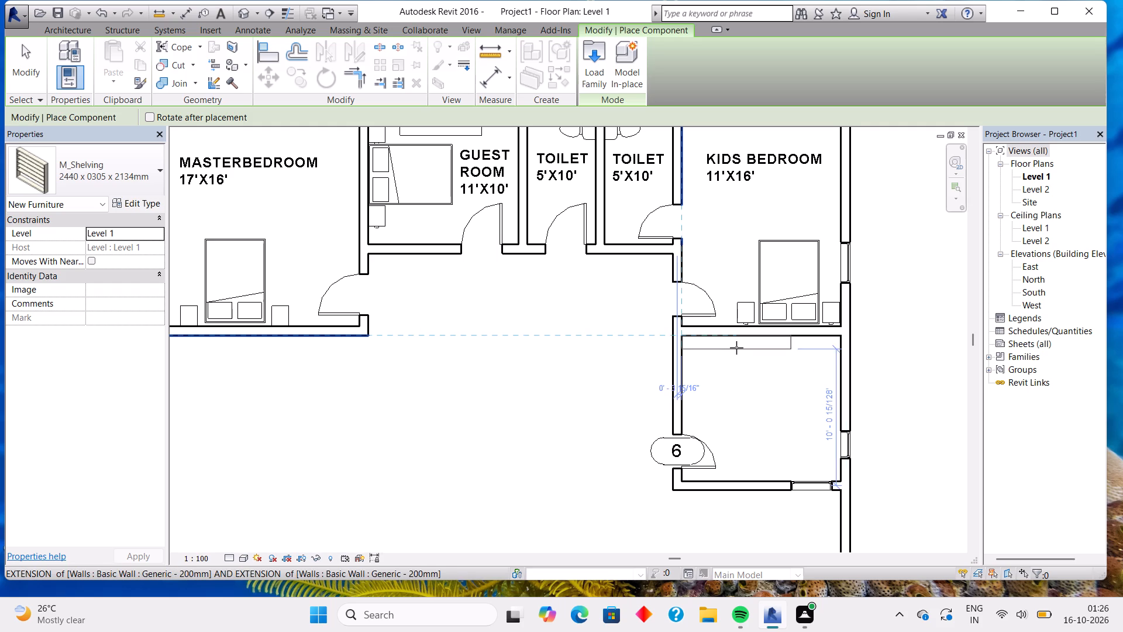
left_click(735, 346)
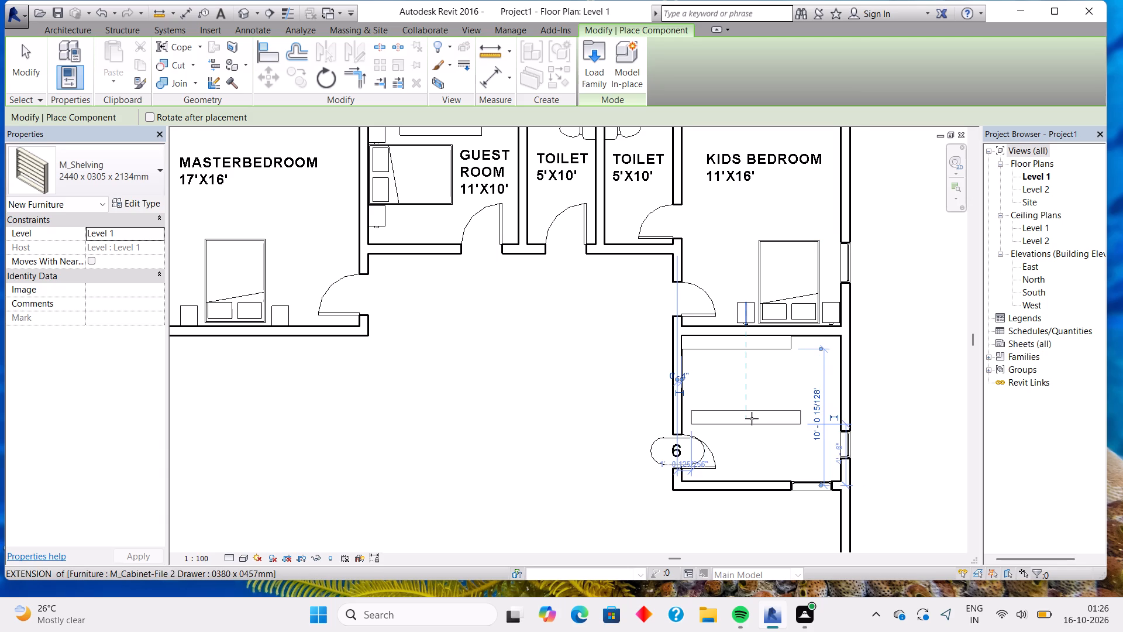
key("Escape")
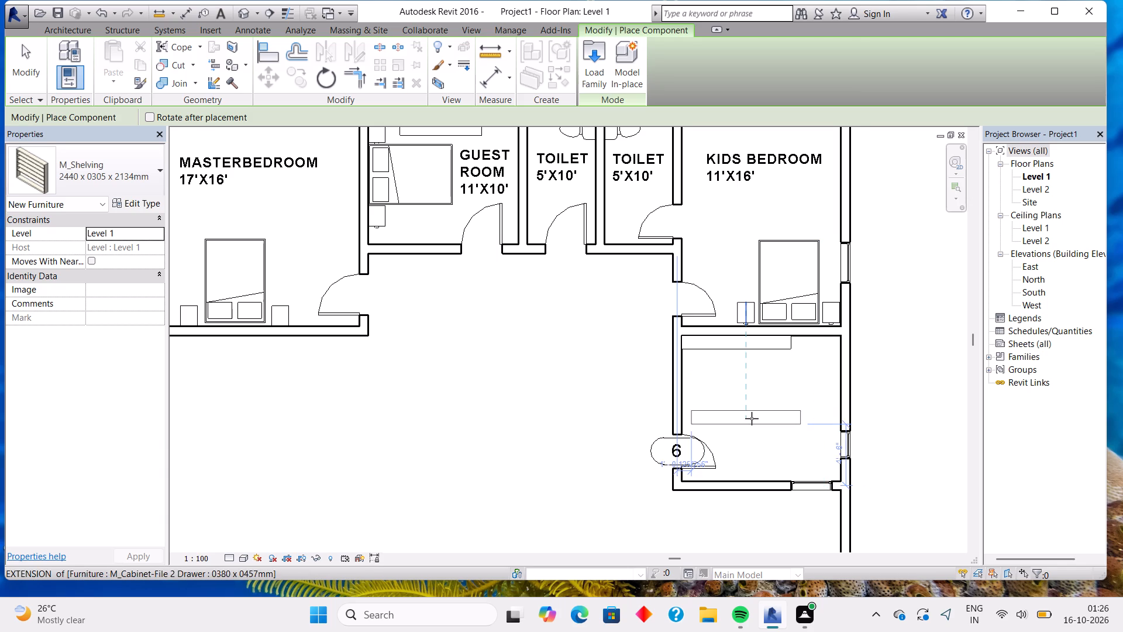
Place an M_Shelving 0915 x 0254 x 1830mm unit lengthwise against the new room's west wall, 2 ft from the north wall.
left_click(150, 160)
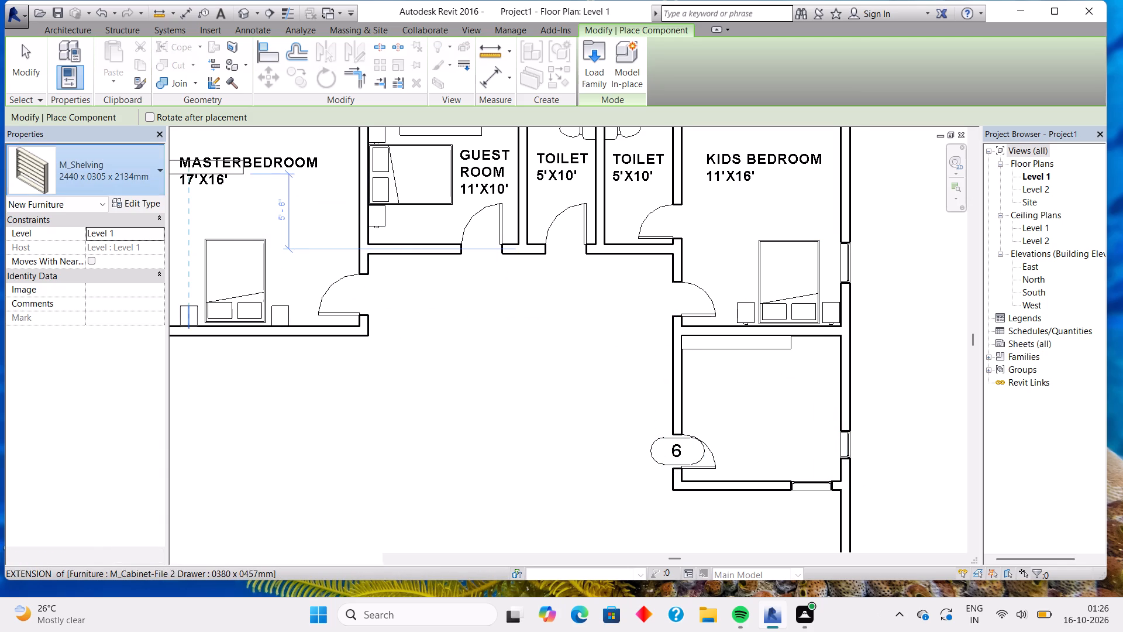
left_click(125, 288)
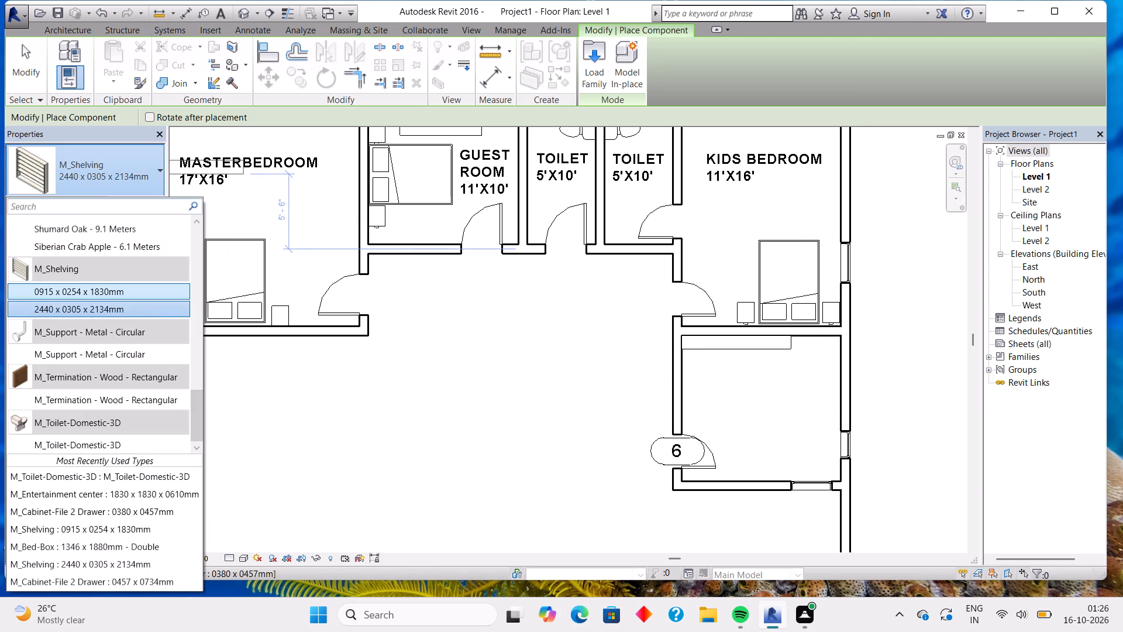
key("space")
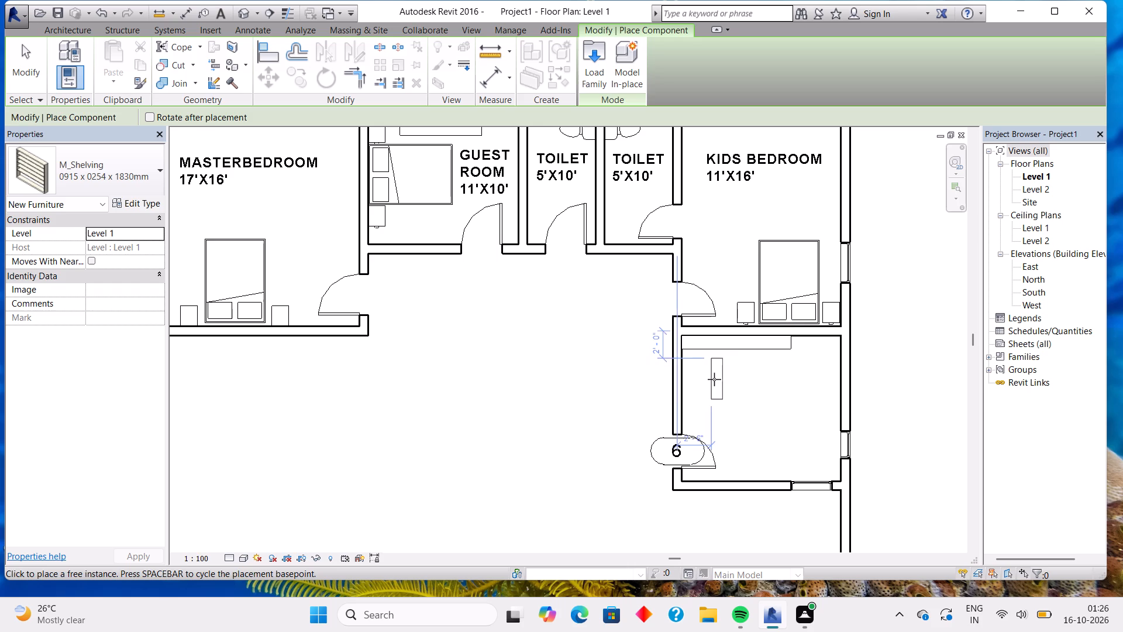
left_click(693, 381)
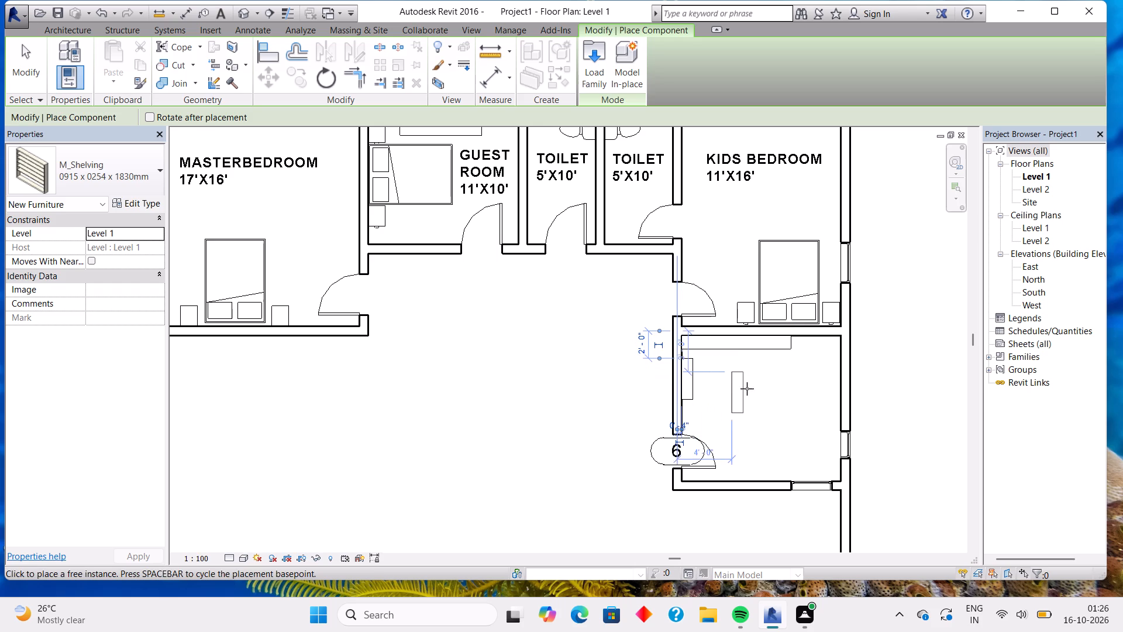
key("Escape")
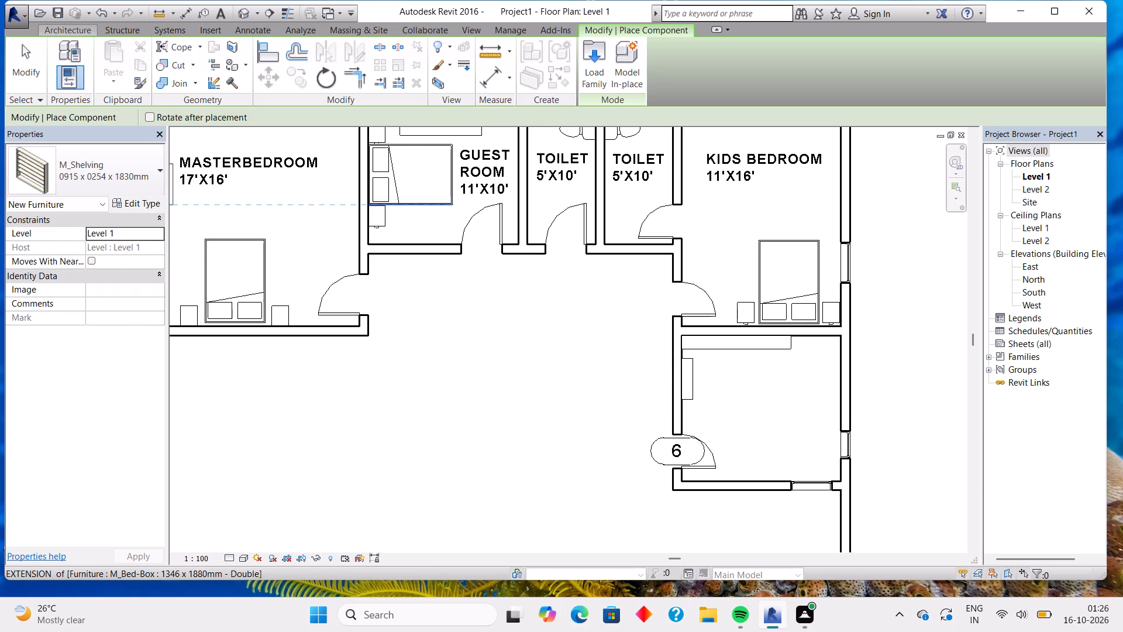
Load the M_Sofa-Pensi family from the US Metric library's Furniture Seating folder.
left_click(584, 51)
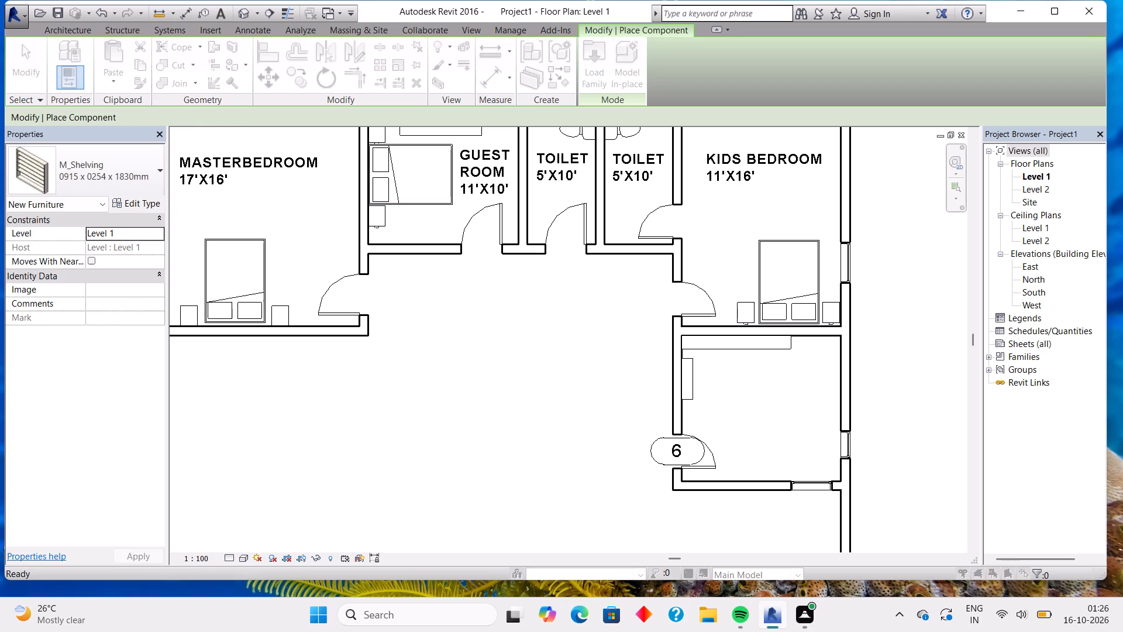
double_click(328, 231)
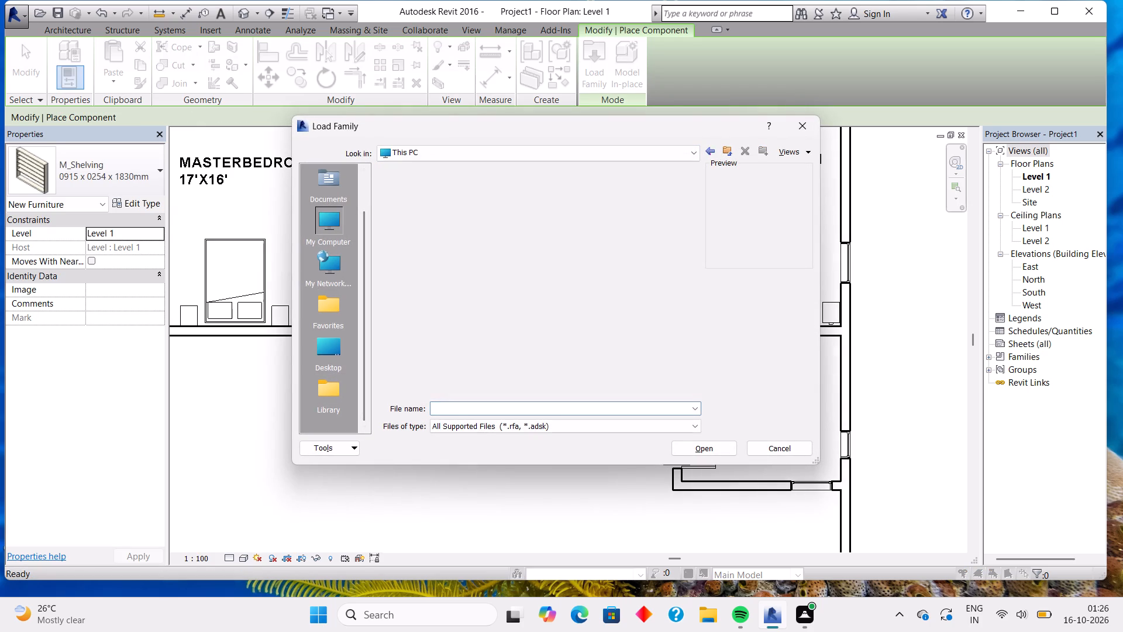
double_click(426, 225)
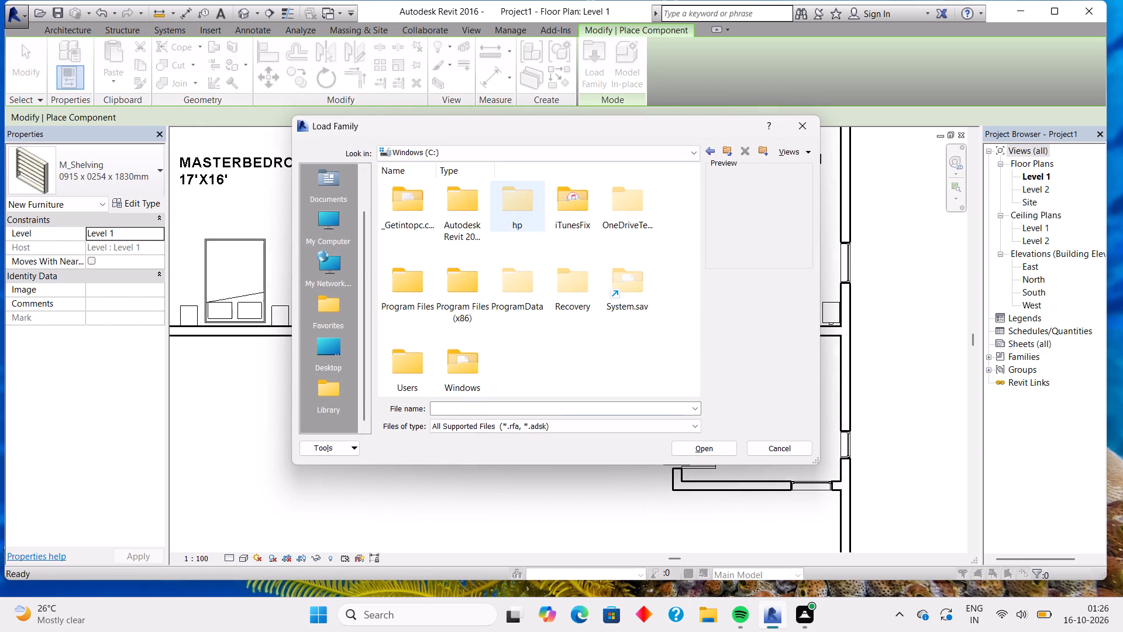
double_click(477, 207)
double_click(461, 209)
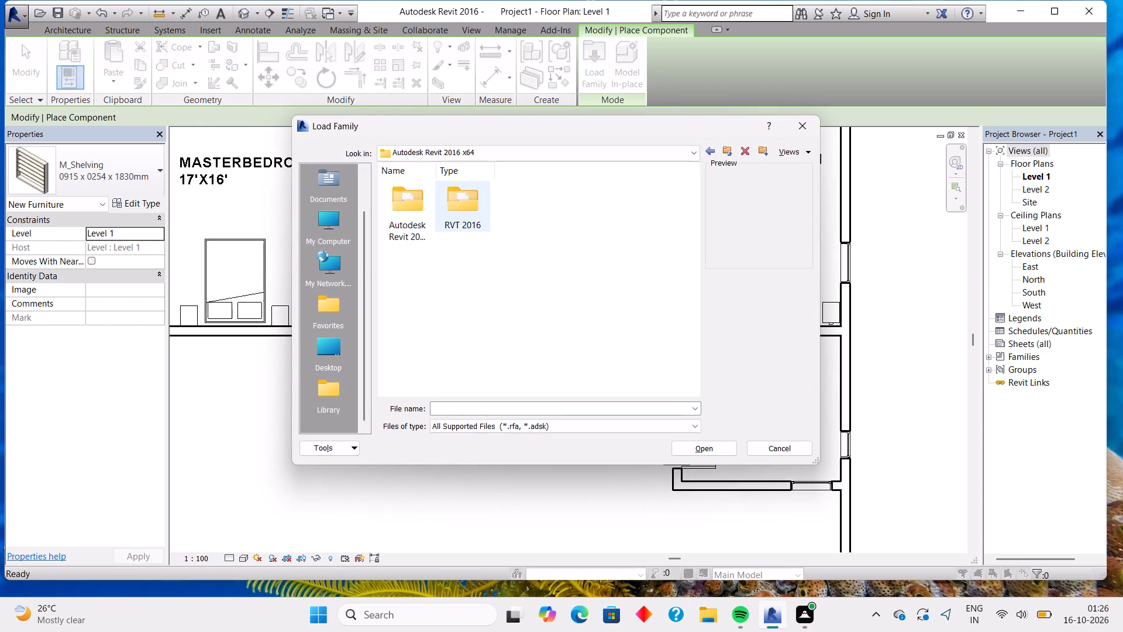
double_click(574, 204)
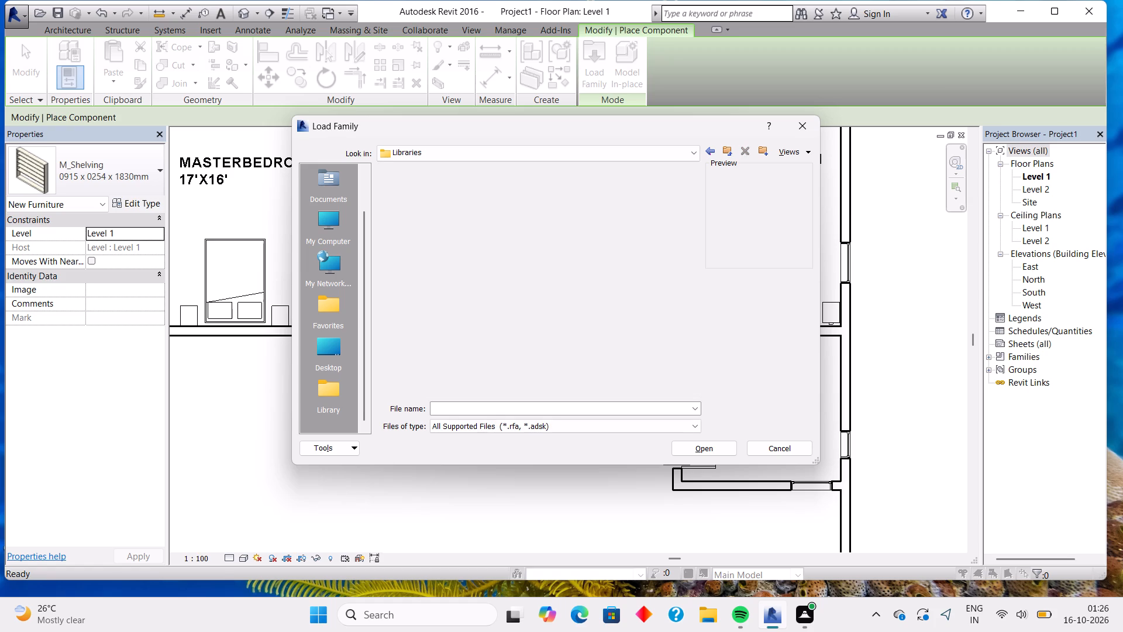
double_click(481, 208)
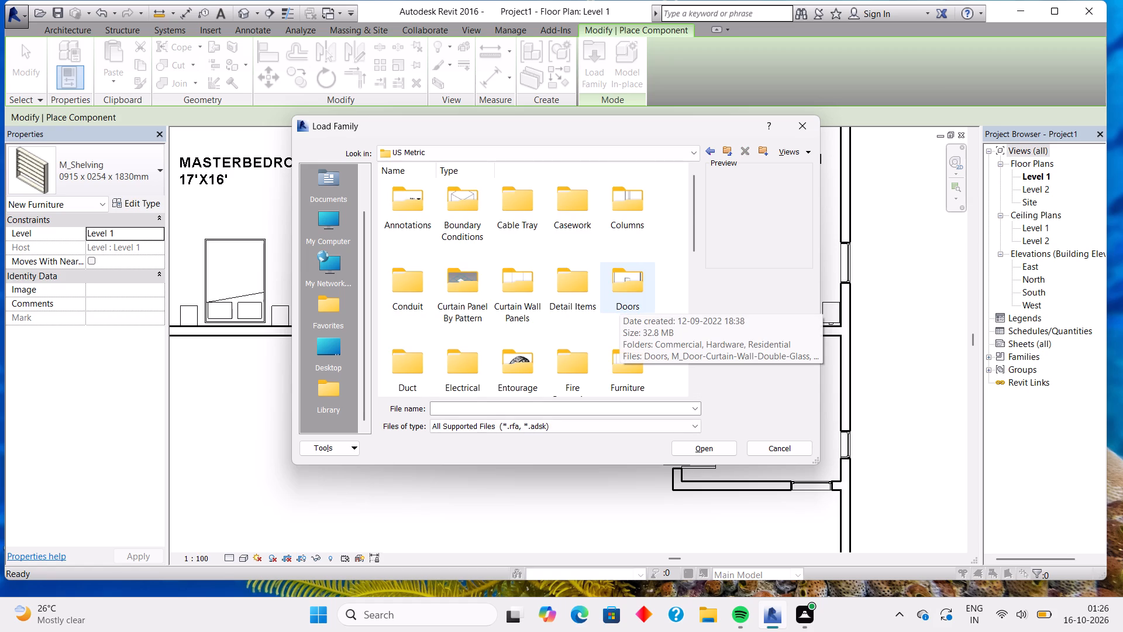
scroll(601, 300, "down", 1)
double_click(616, 258)
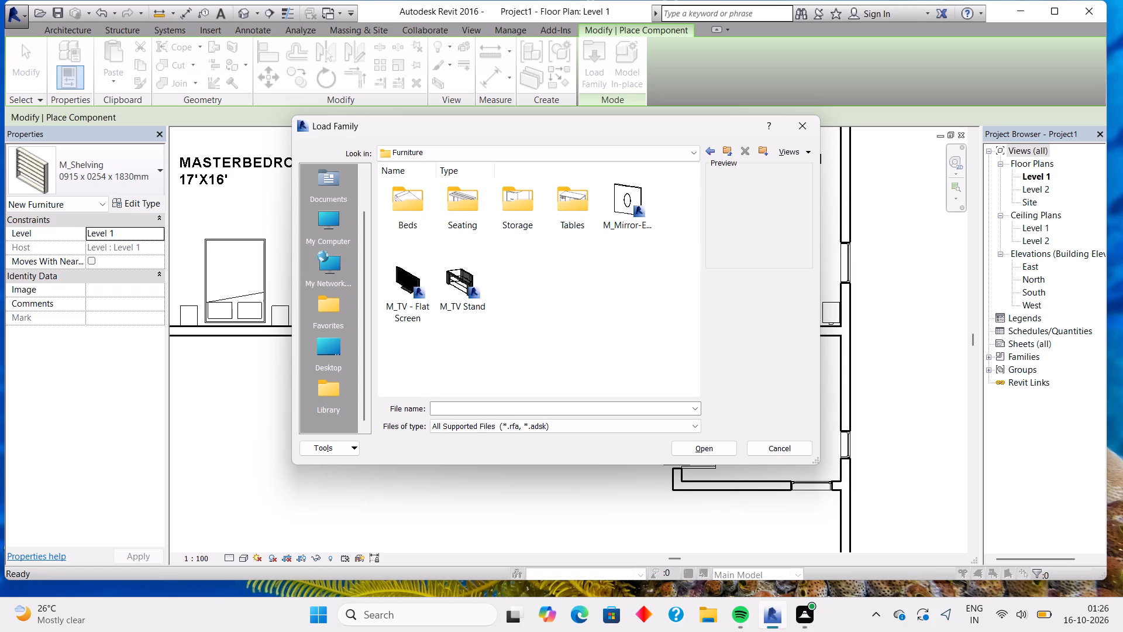
double_click(461, 211)
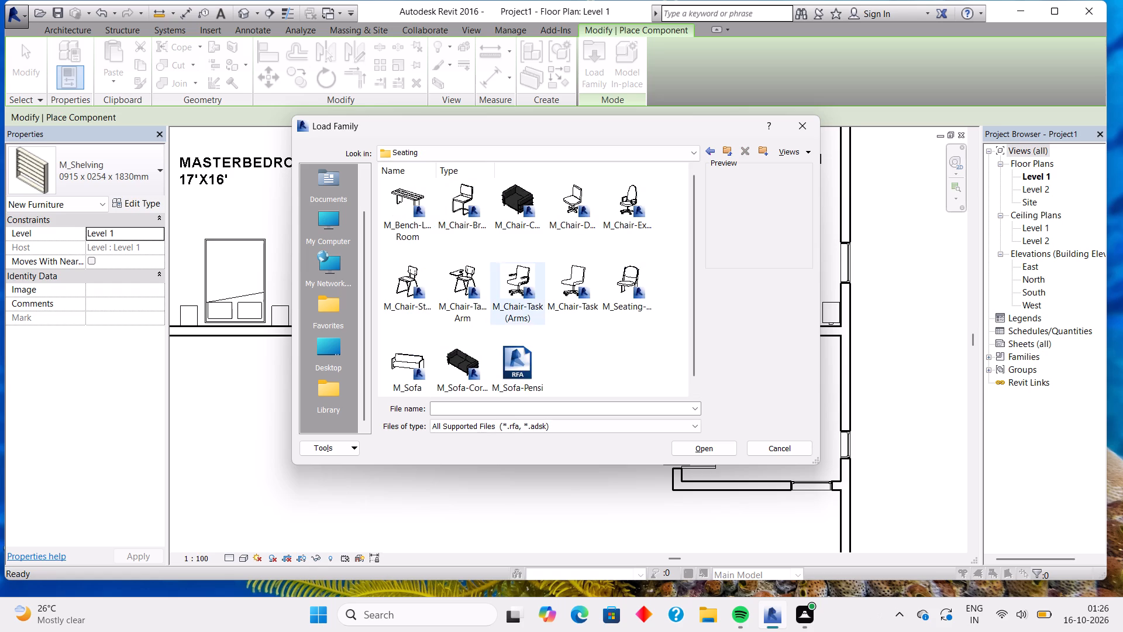
double_click(509, 359)
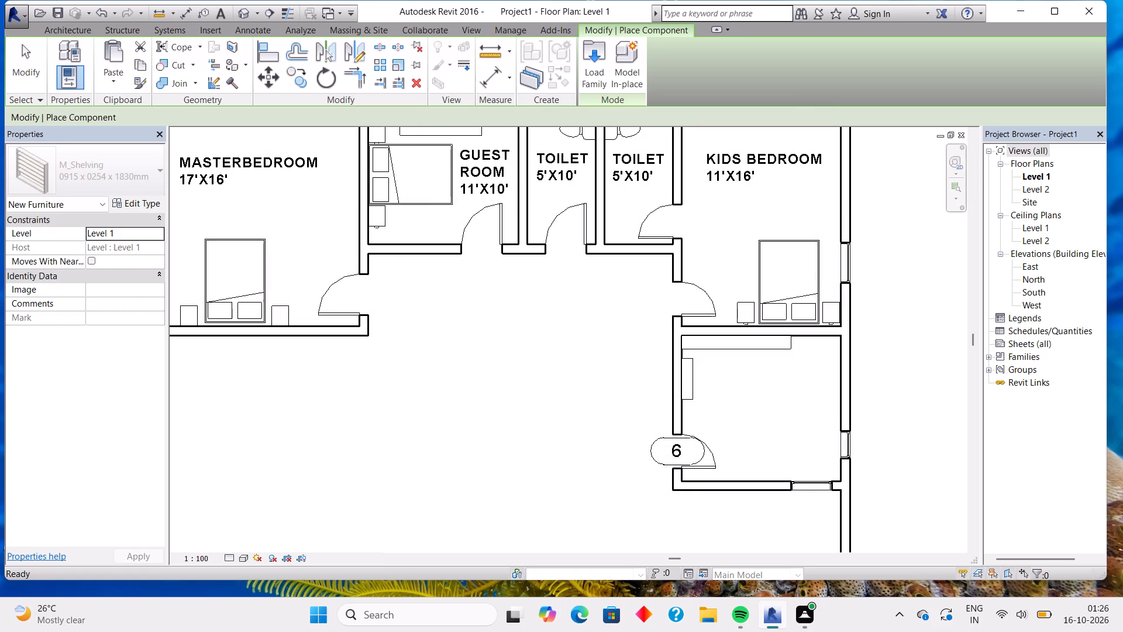
Place the 2134mm M_Sofa-Pensi lengthwise along the new room's east wall, centred 2 ft from that wall and 6 ft 6 in from the south wall.
key("space")
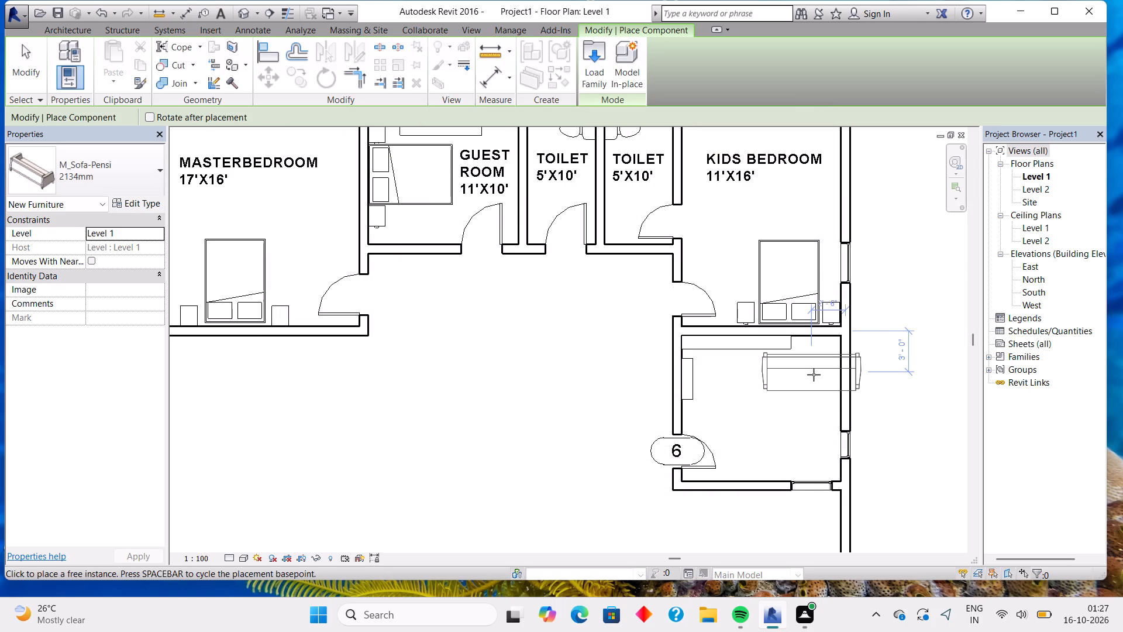
key("space")
key("space")
key("space")
key("space")
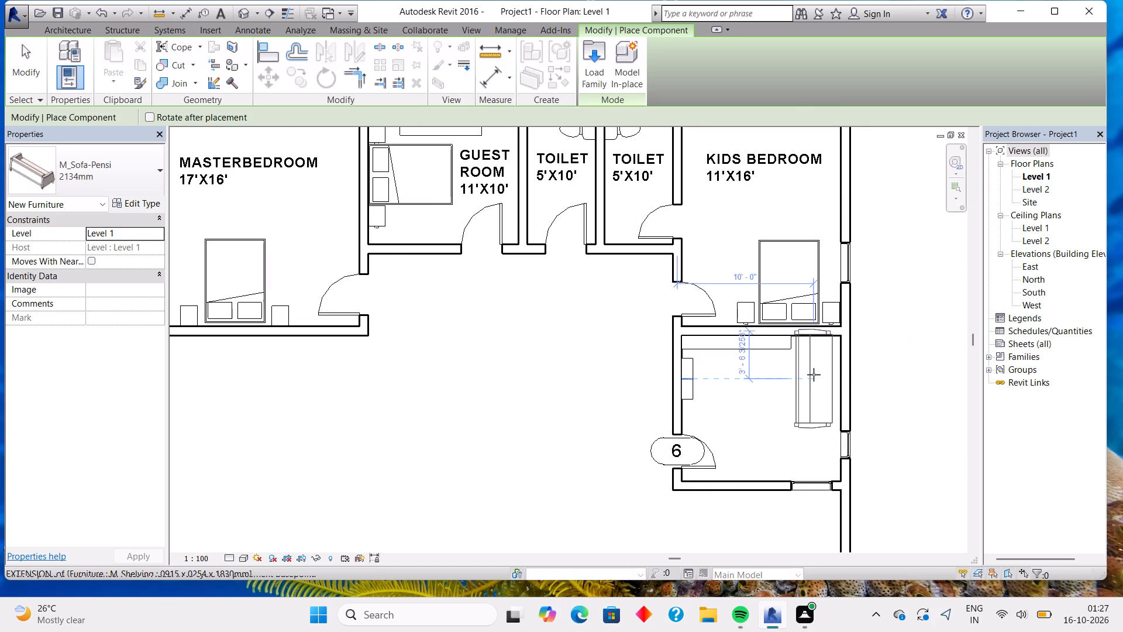
key("space")
key("space")
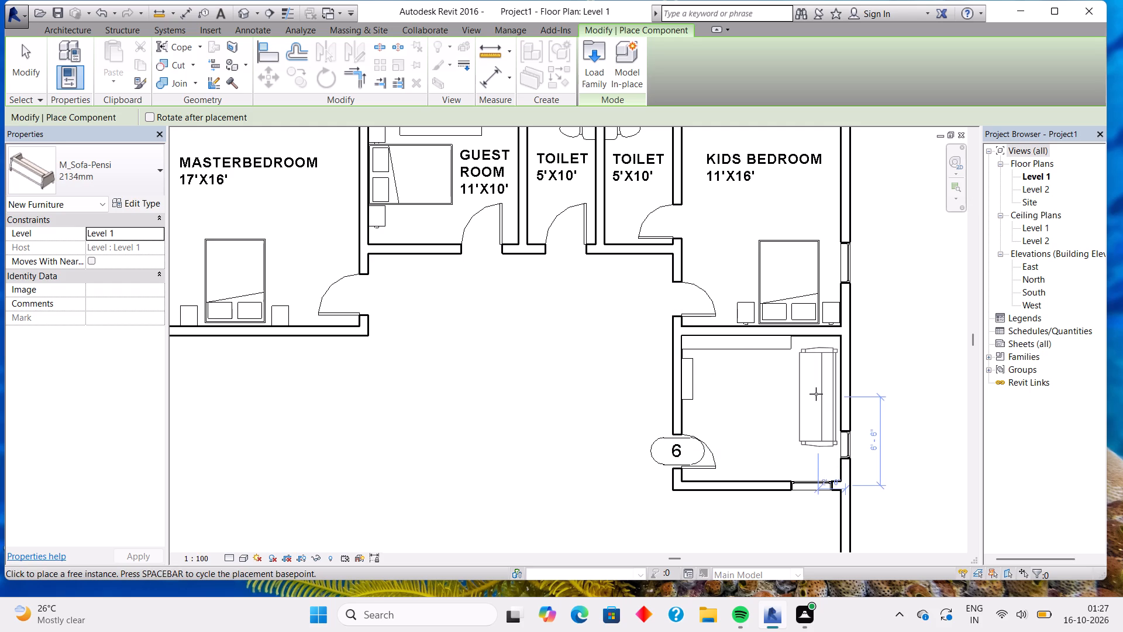
left_click(816, 394)
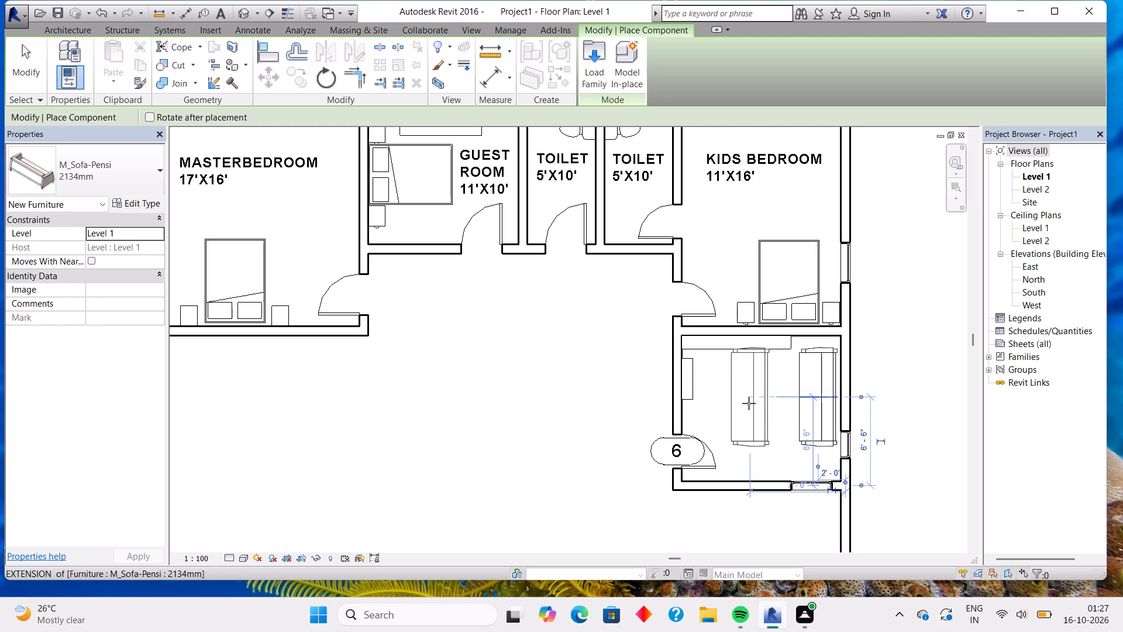
key("Escape")
key("Escape")
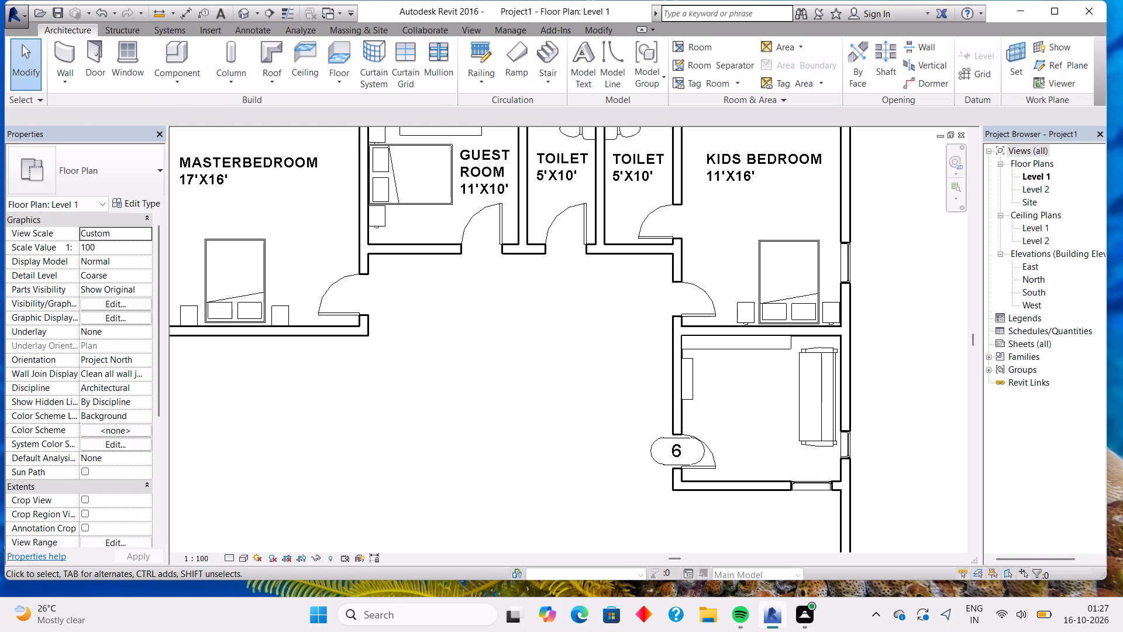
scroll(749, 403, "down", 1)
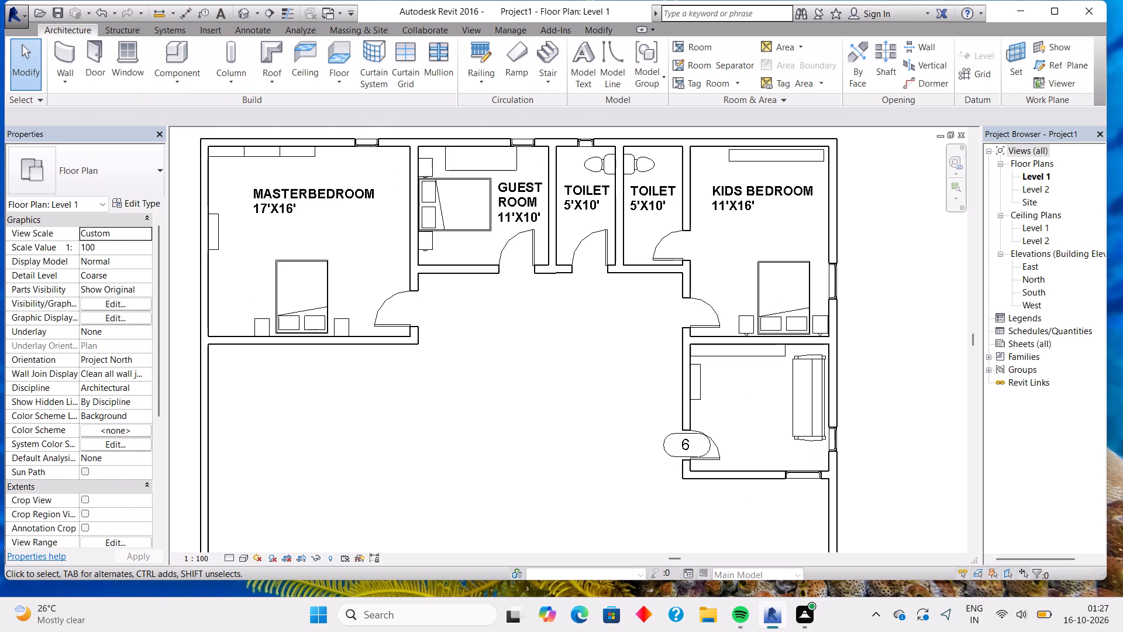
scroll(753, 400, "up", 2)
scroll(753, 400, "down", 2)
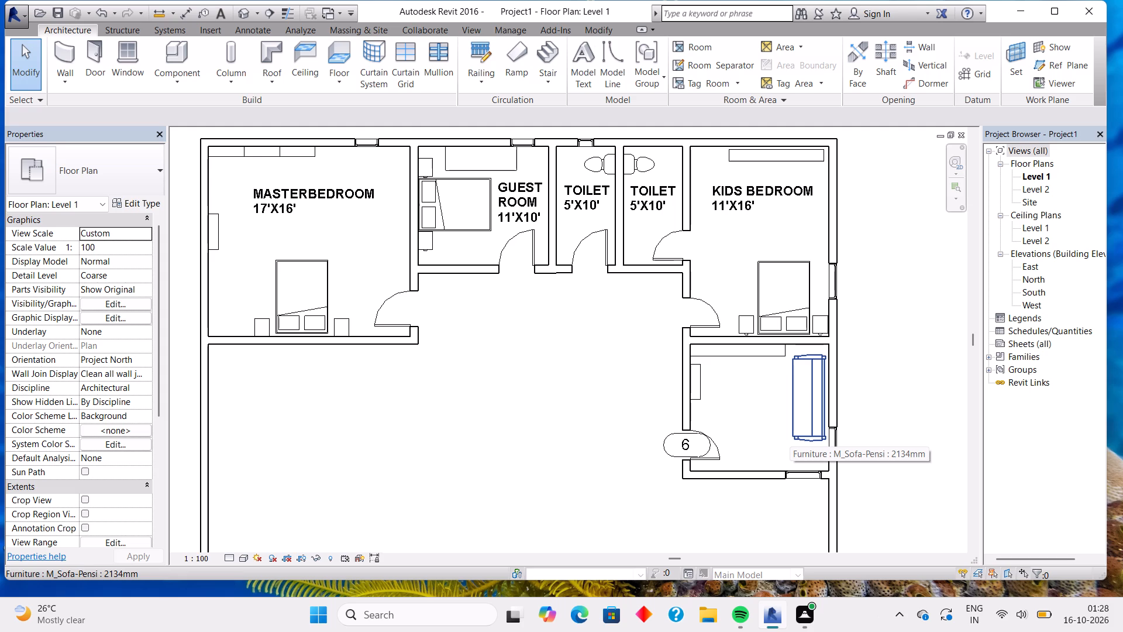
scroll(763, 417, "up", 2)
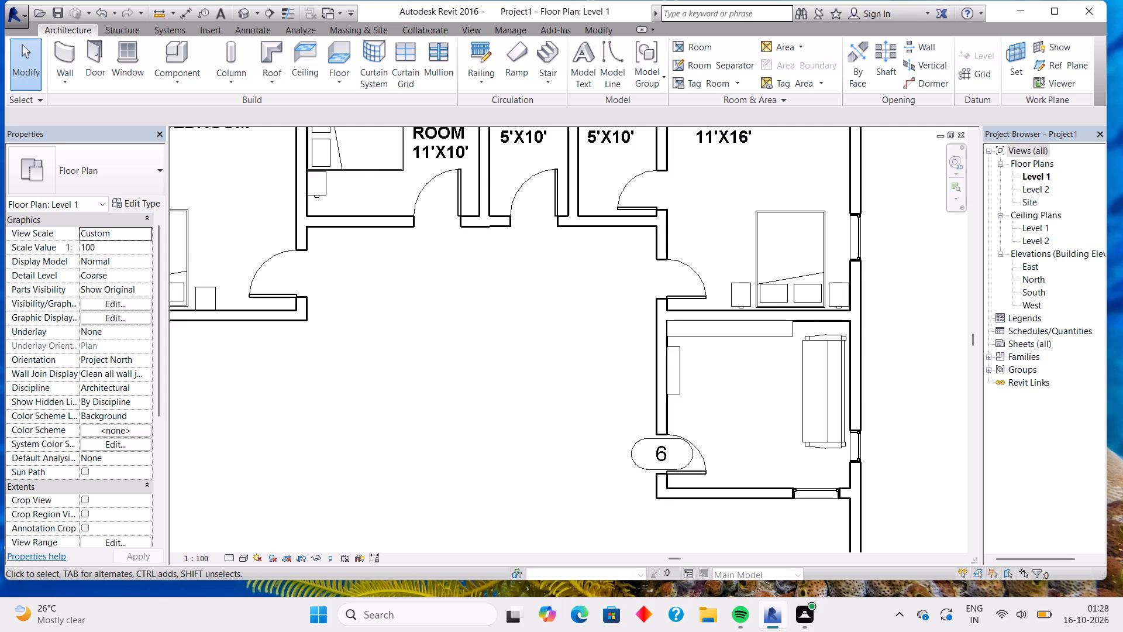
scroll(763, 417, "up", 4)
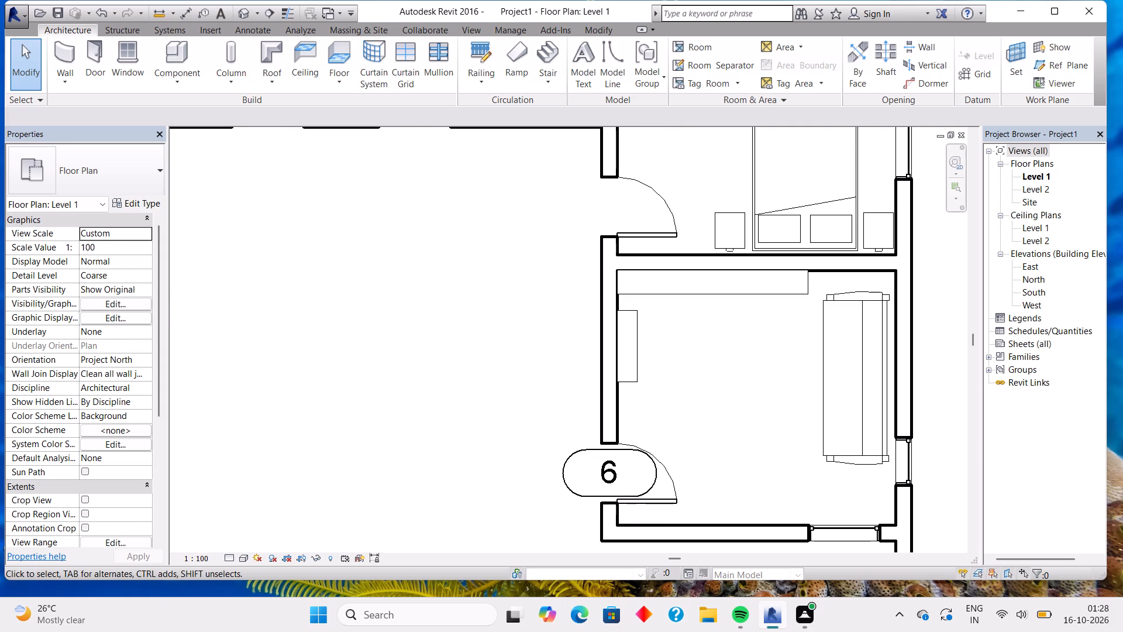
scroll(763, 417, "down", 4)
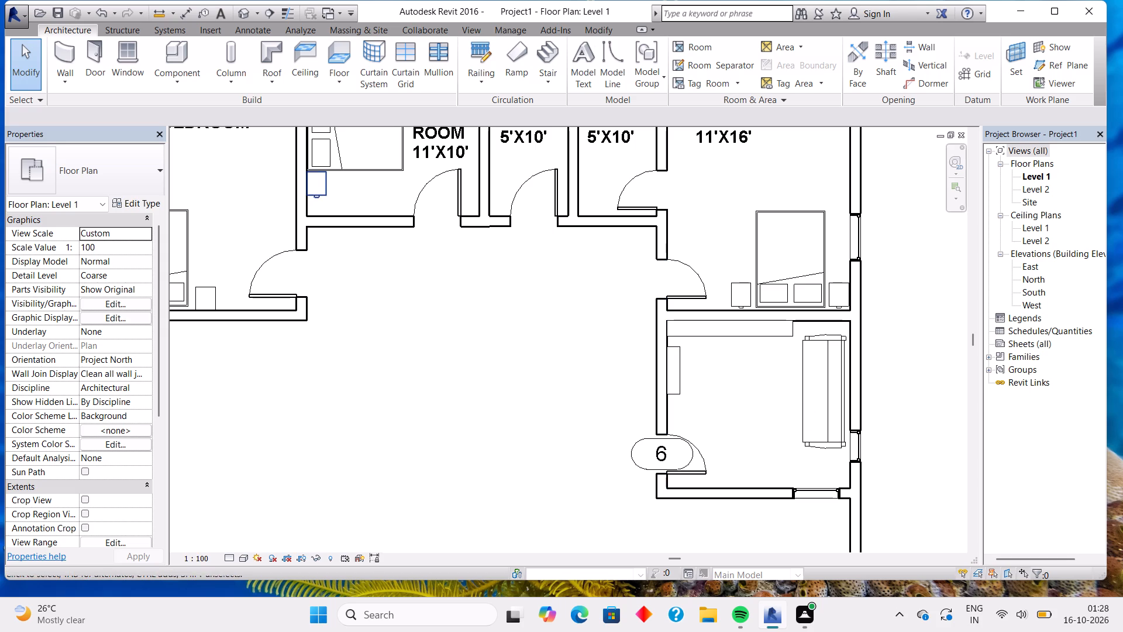
Add a bold text label reading STUDY ROOM 11'X10'9" on three lines in the room south of the kids bedroom.
left_click(258, 27)
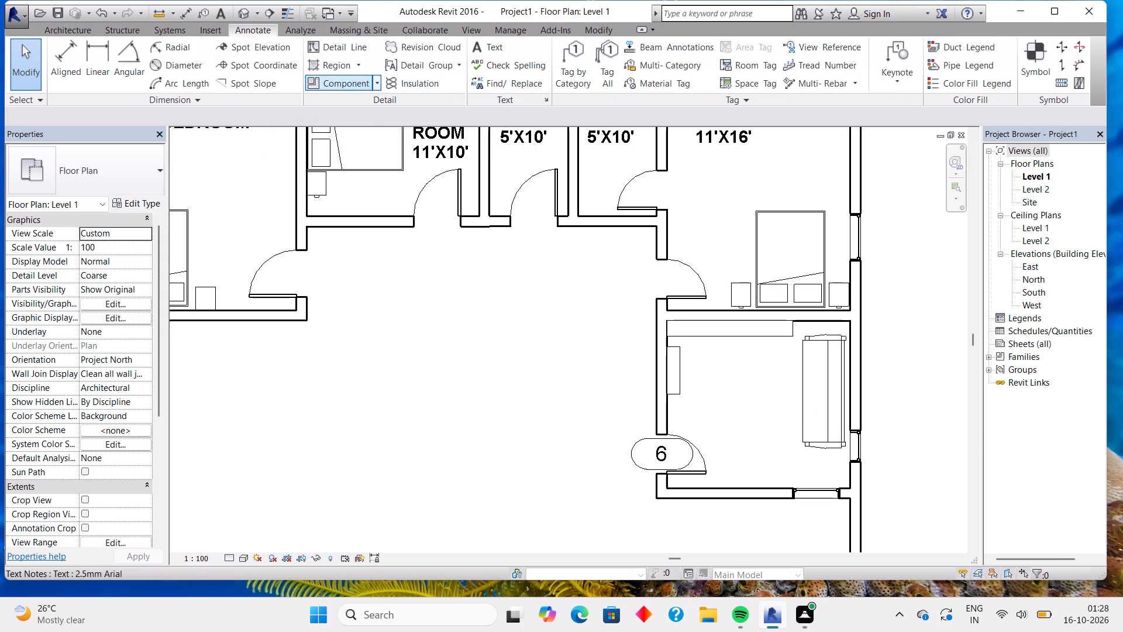
left_click(481, 44)
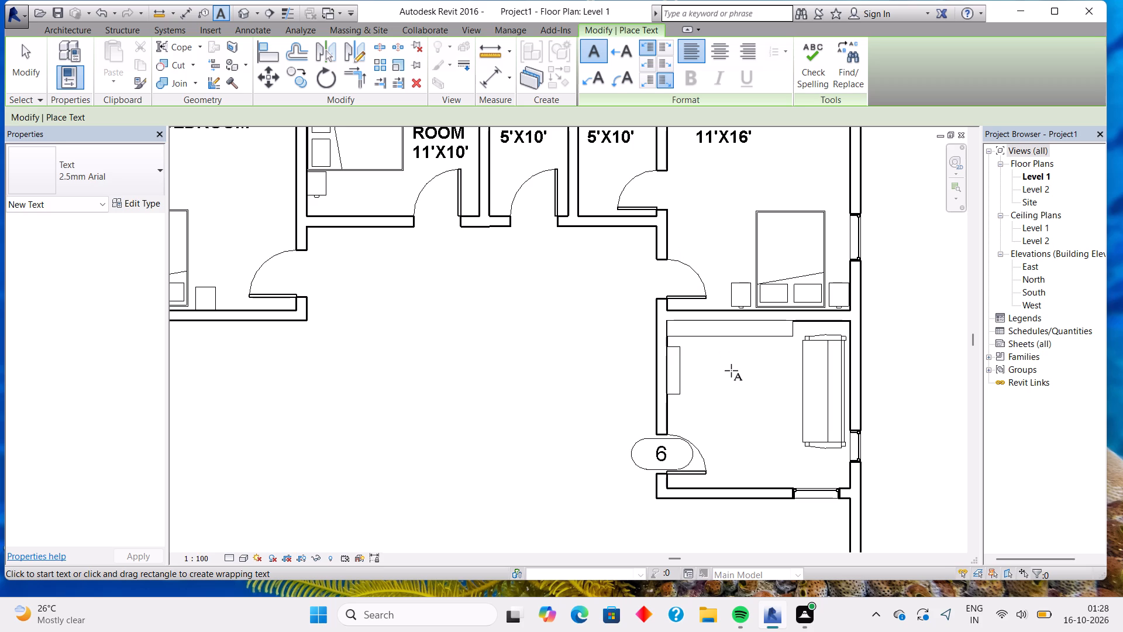
double_click(703, 360)
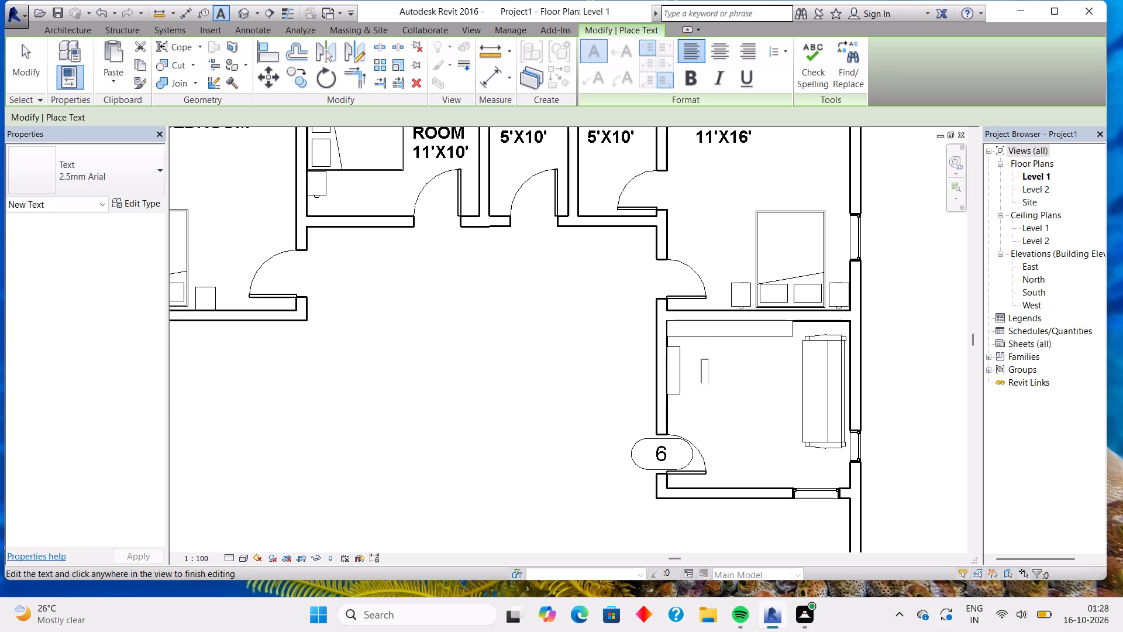
left_click(688, 82)
type("STUDY")
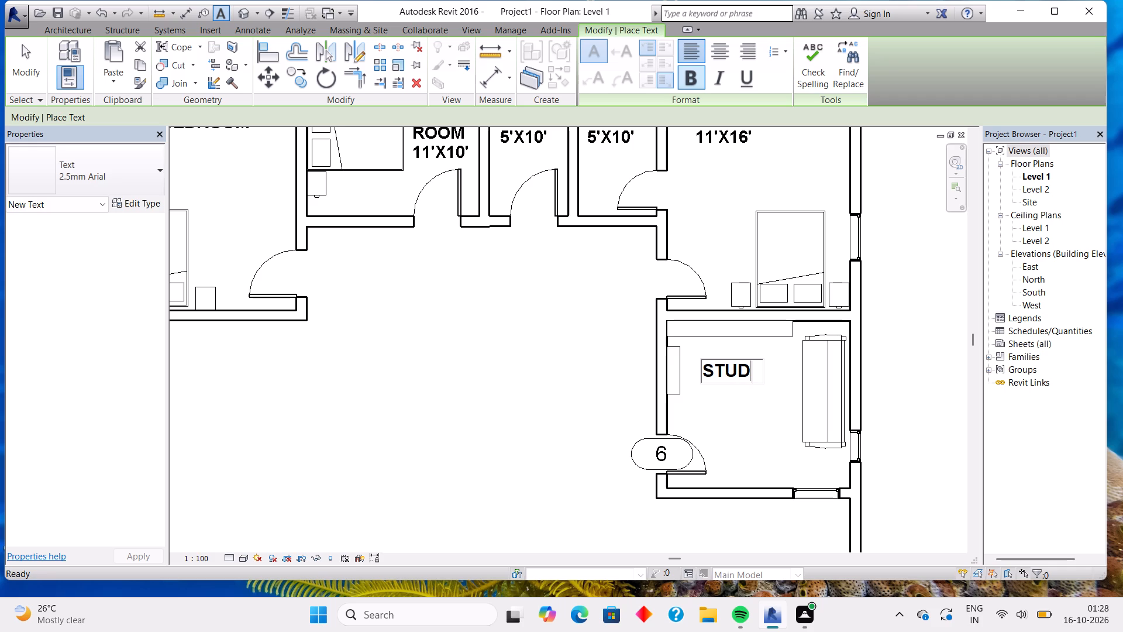
key("Return")
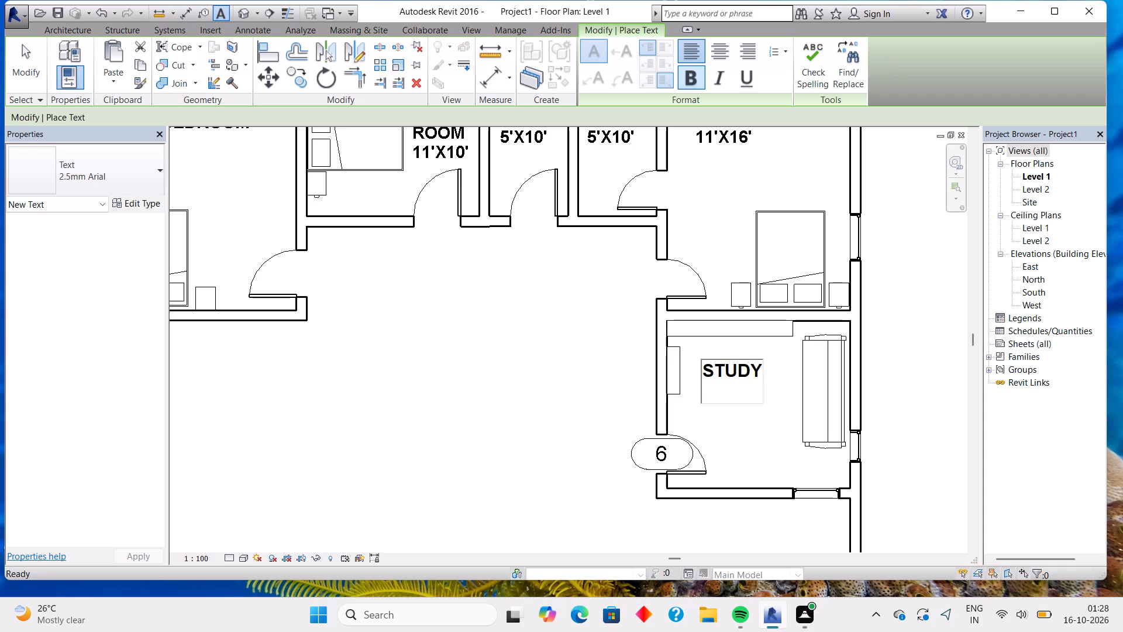
key("r")
type("OOM")
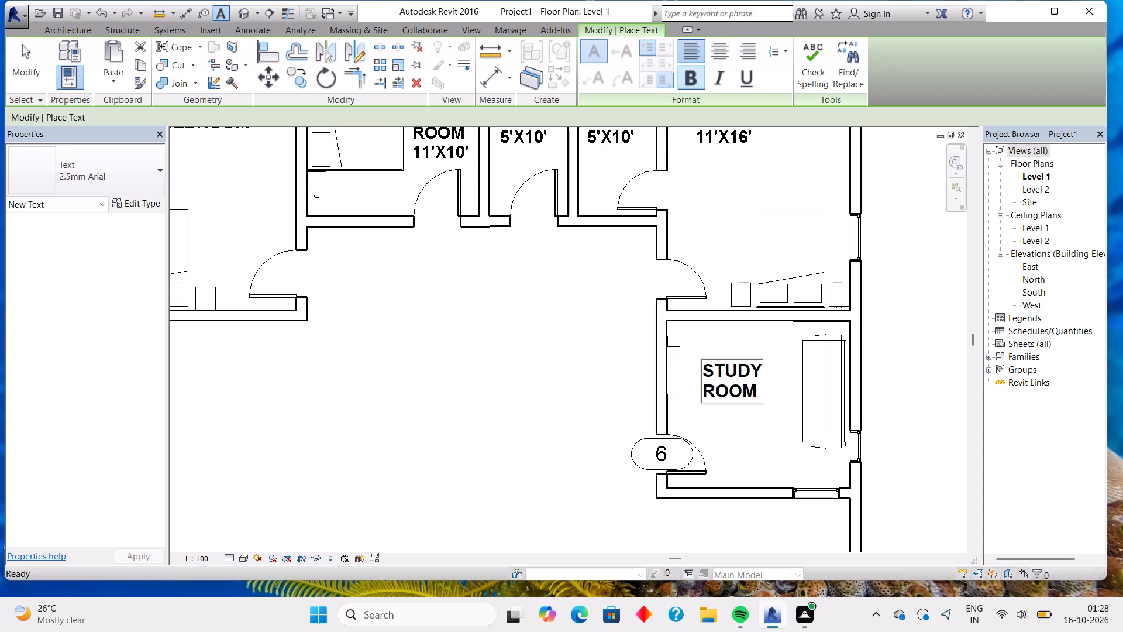
key("Return")
type("11")
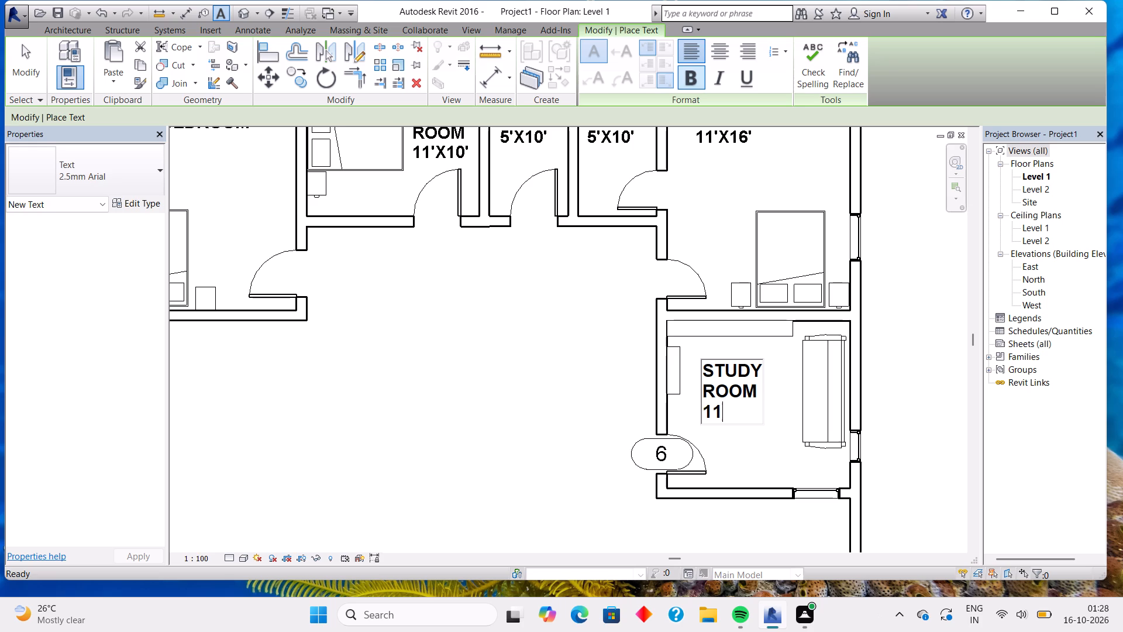
key("apostrophe")
key("x")
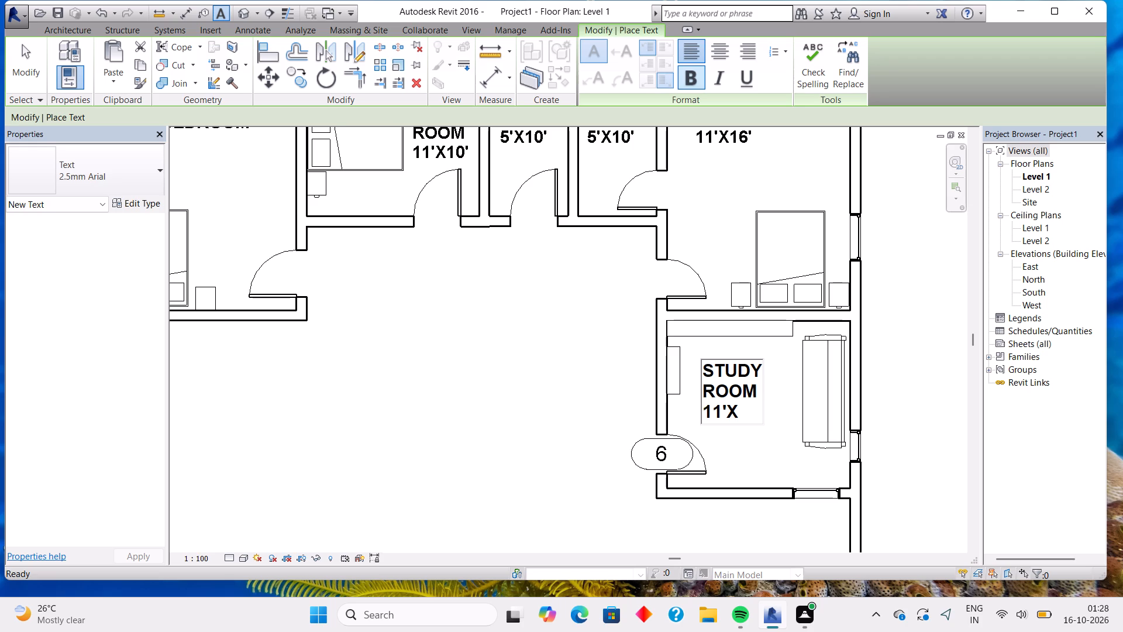
key("1")
key("0")
key("apostrophe")
key("9")
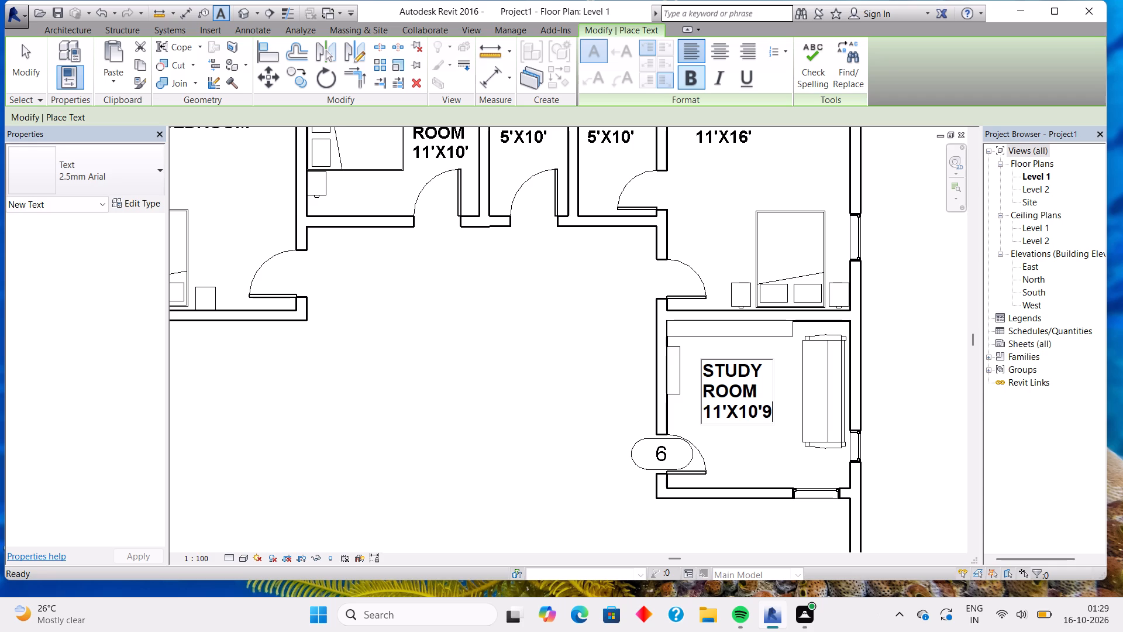
key("shift+quotedbl")
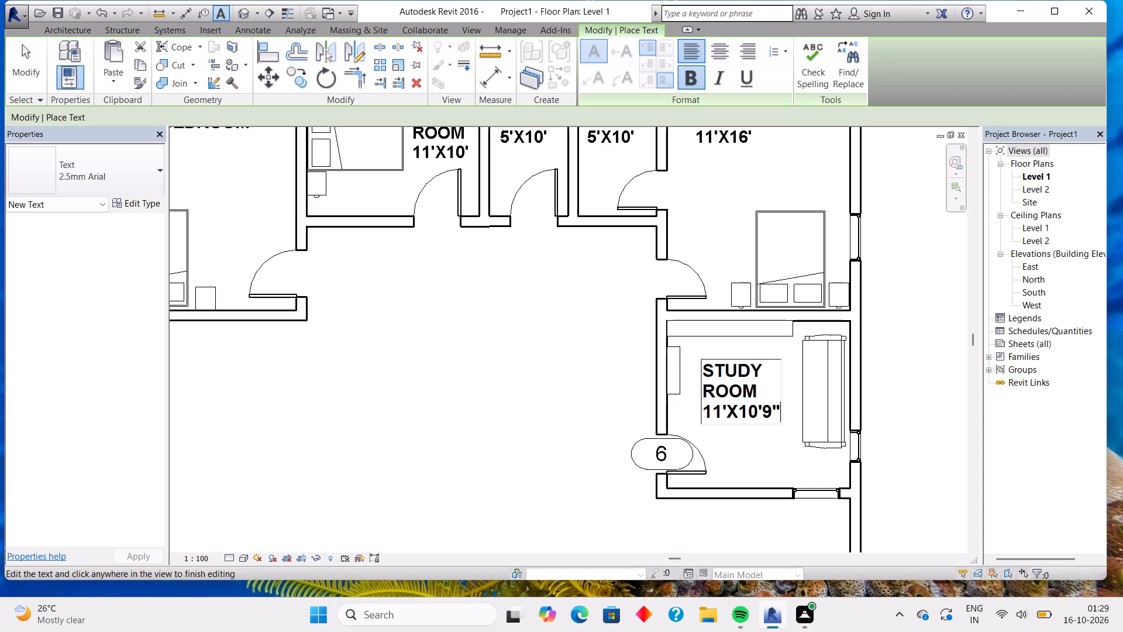
left_click(874, 238)
Label the kids bedroom's east window and the study room's east and south windows with a plain text W each.
left_click(874, 238)
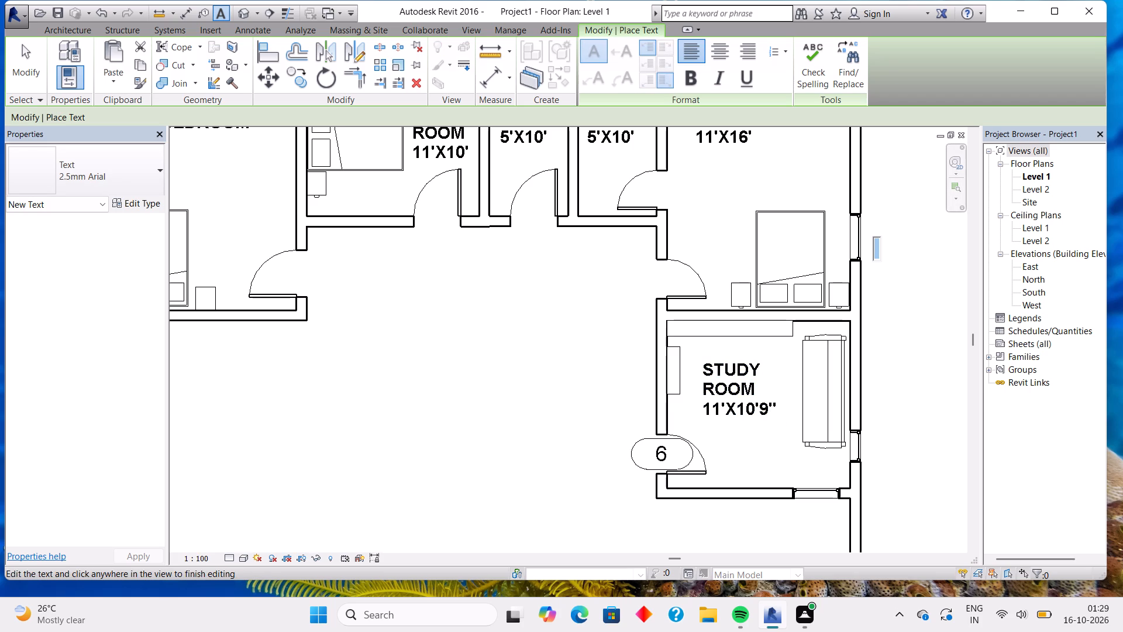
key("w")
double_click(880, 434)
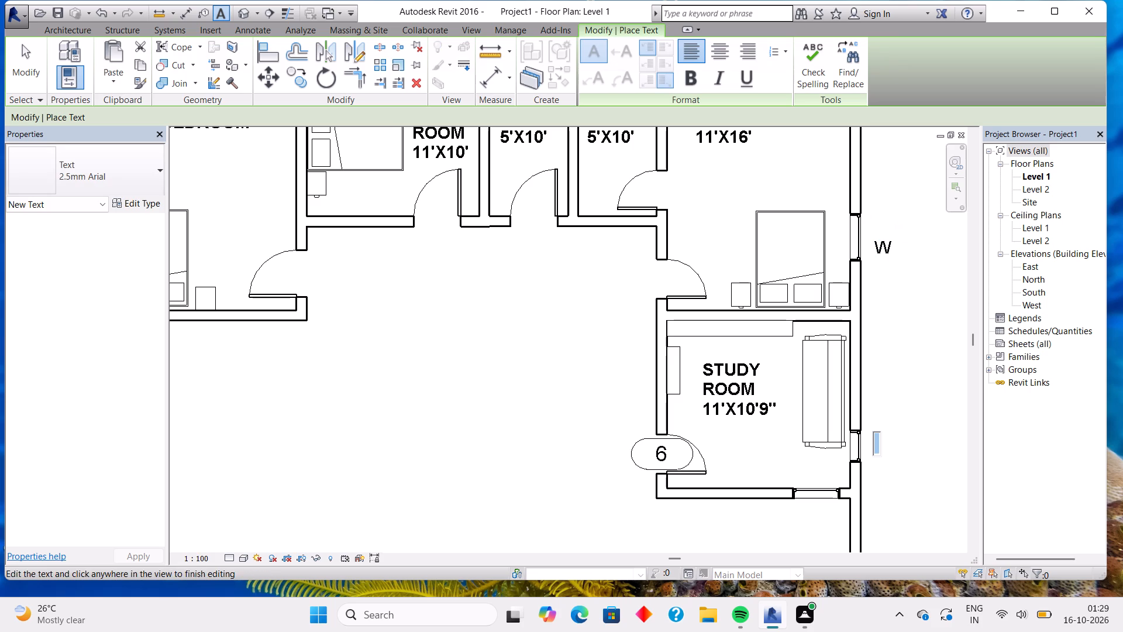
key("w")
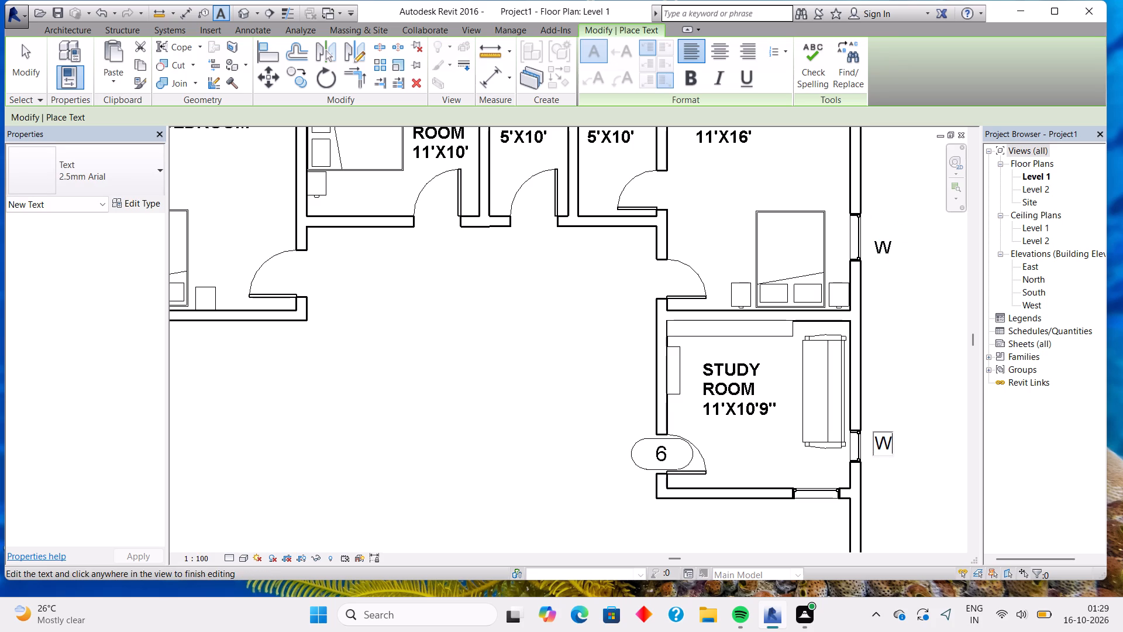
left_click(816, 506)
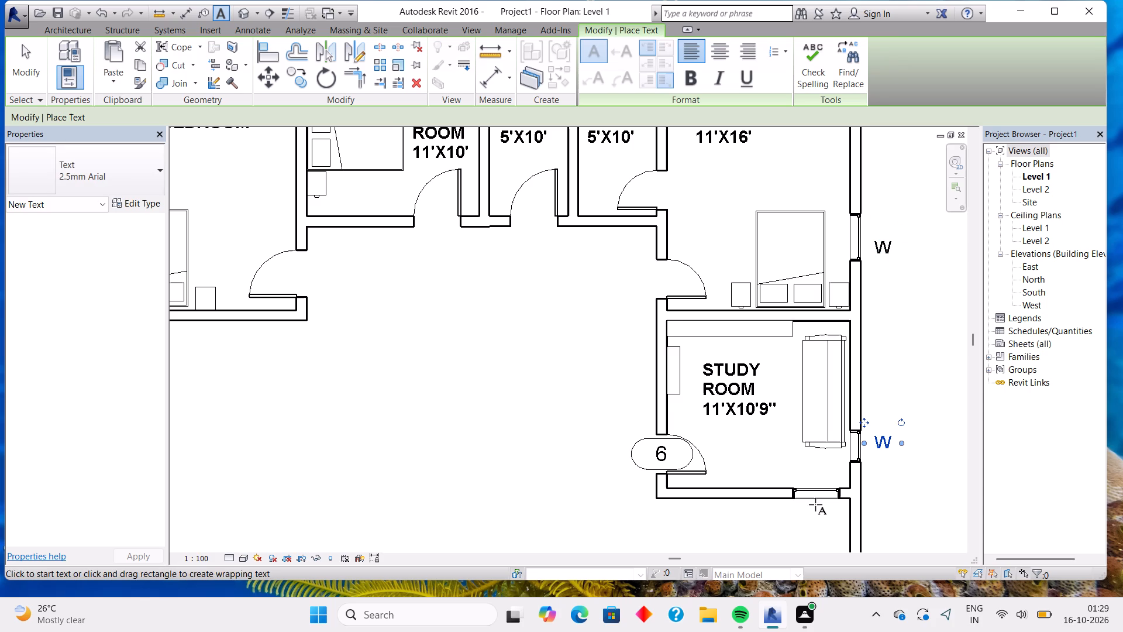
left_click(815, 504)
key("w")
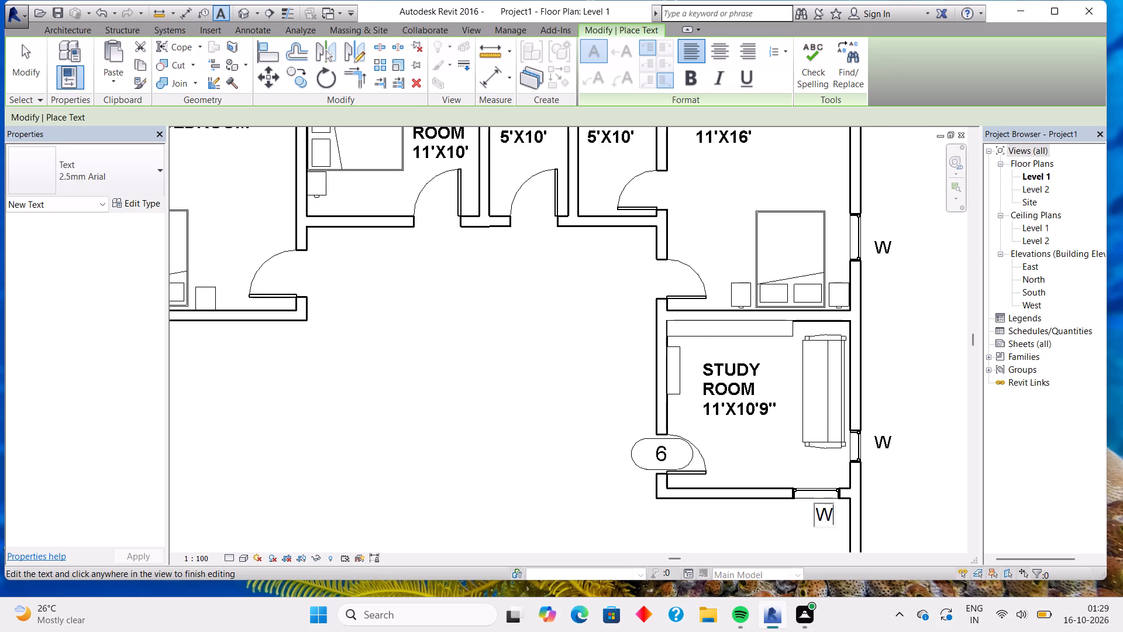
Label the north-wall windows of the west toilet, master bedroom and guest room with a plain text W each.
scroll(771, 380, "down", 3)
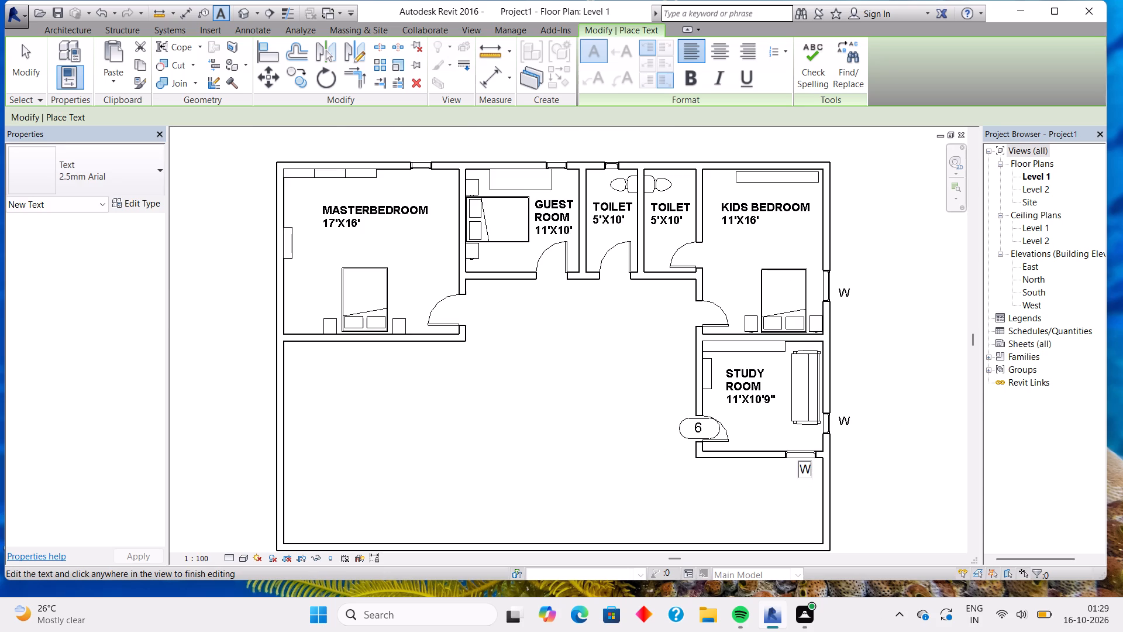
middle_click_drag(611, 219, 724, 345)
double_click(723, 281)
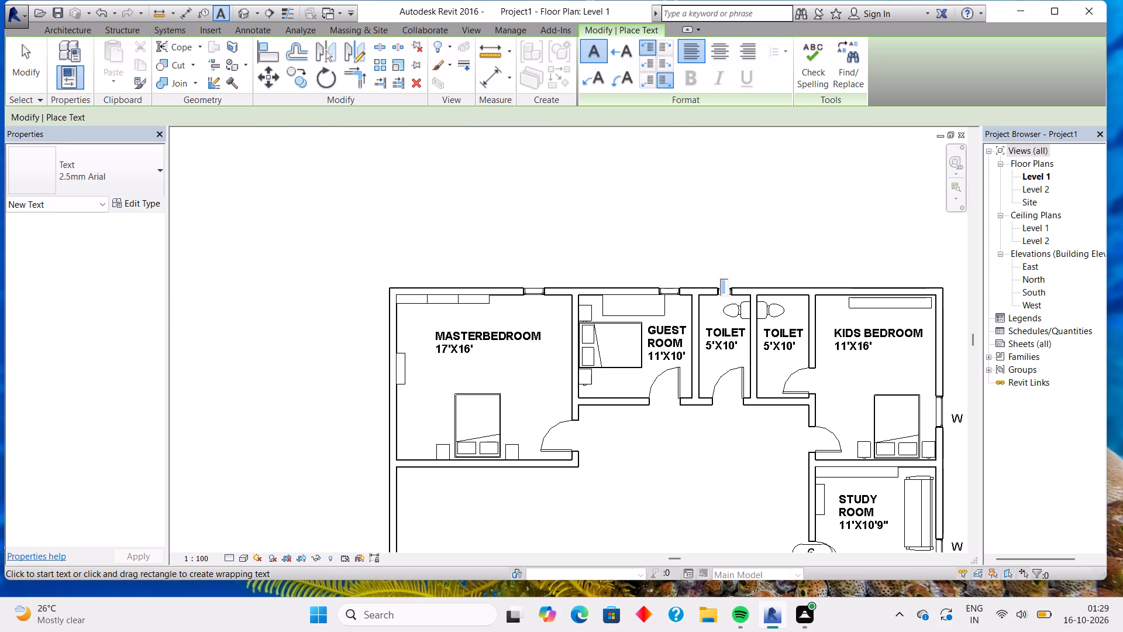
key("w")
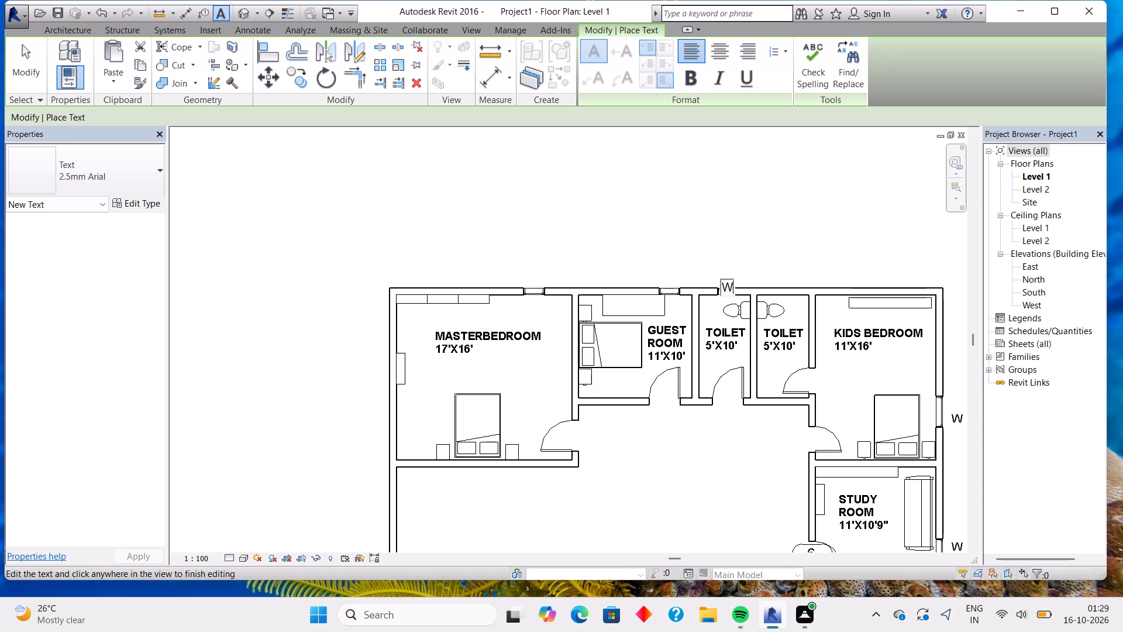
double_click(530, 274)
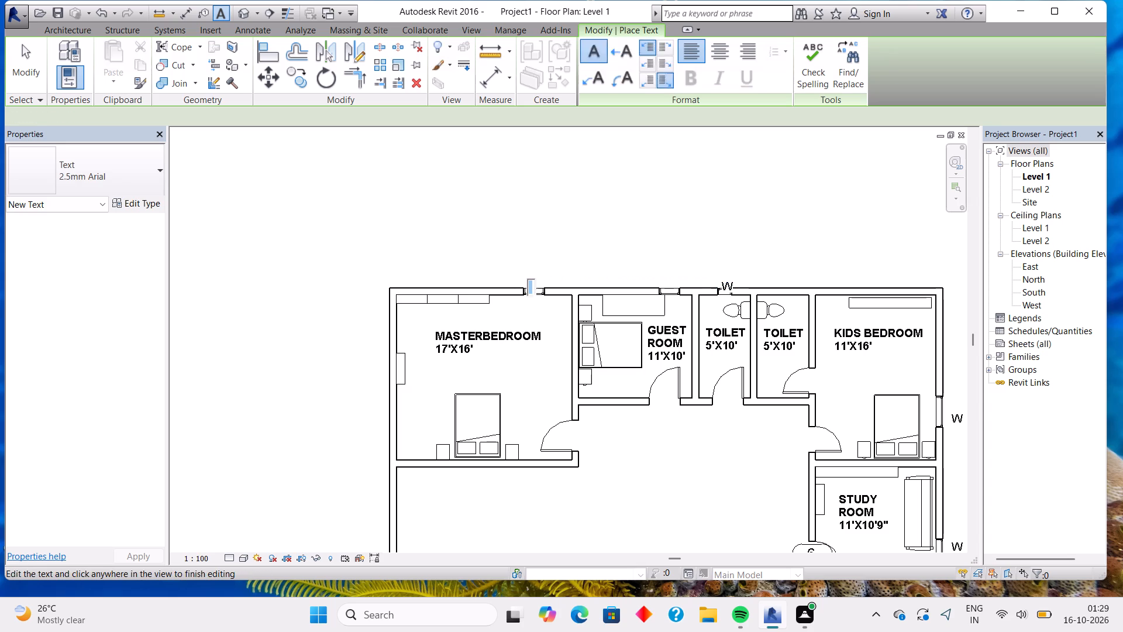
key("w")
double_click(665, 266)
key("w")
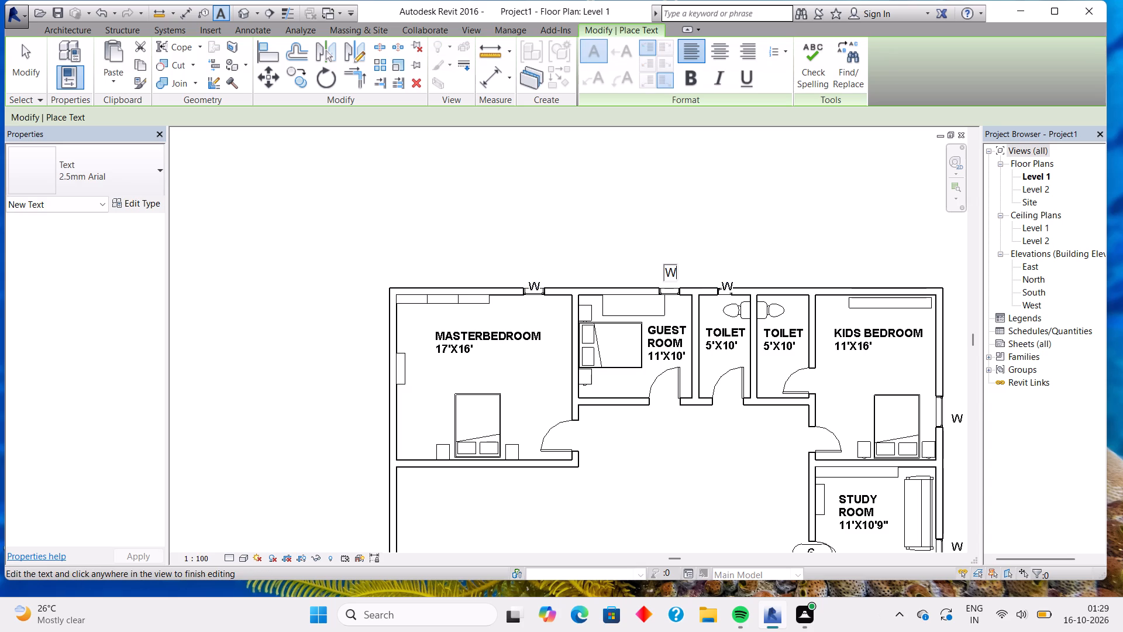
scroll(387, 335, "down", 3)
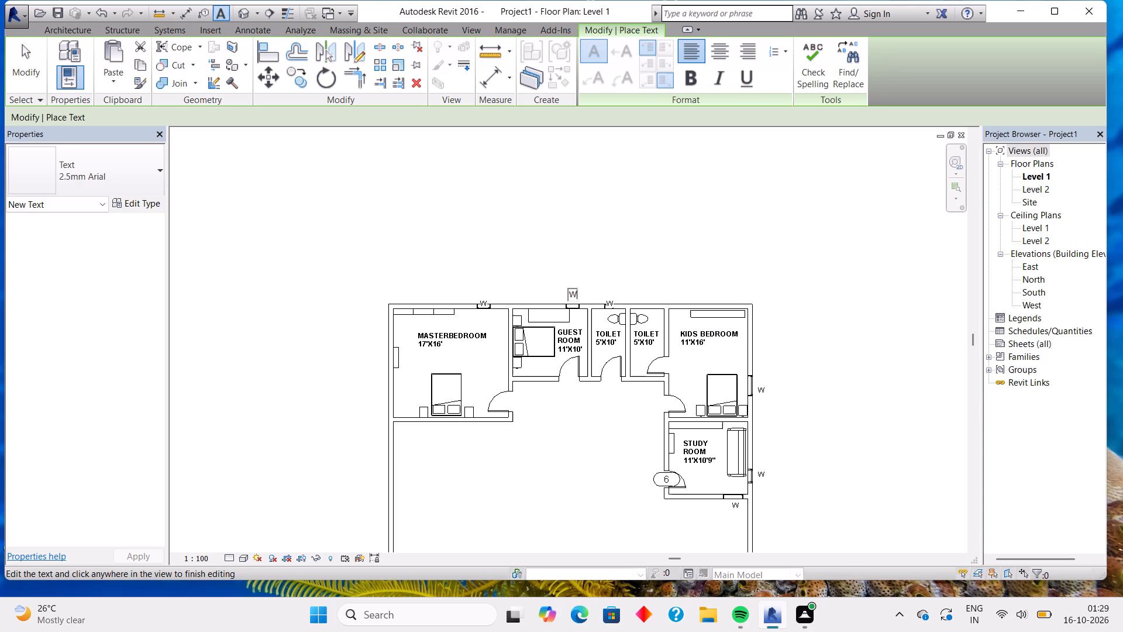
left_click(512, 229)
key("Escape")
key("Escape")
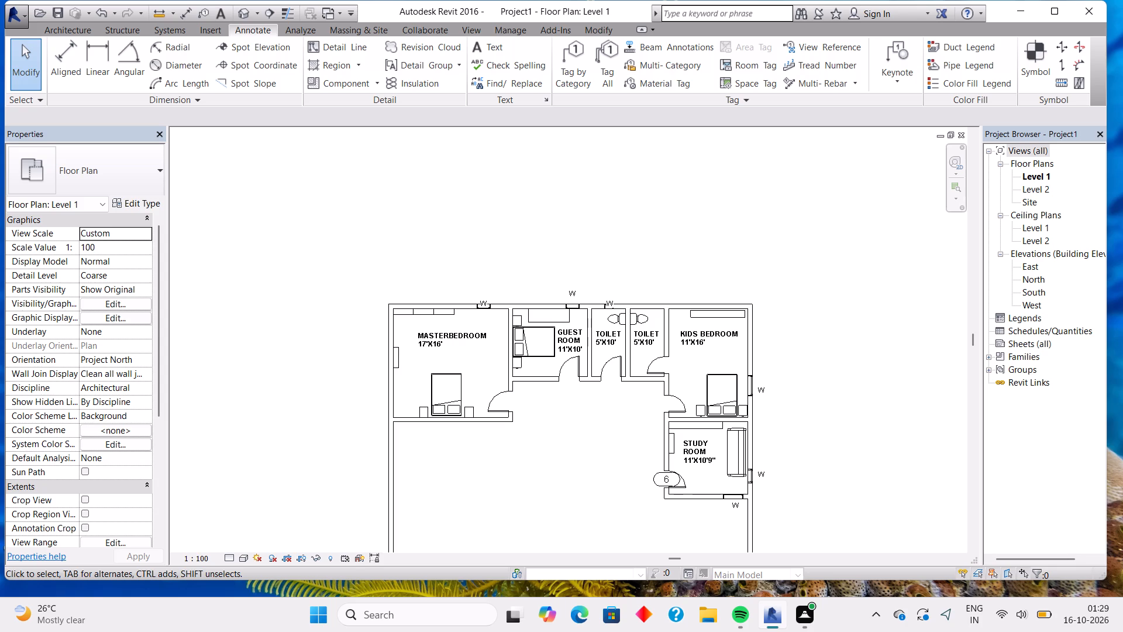
Examine the west exterior wall's type properties, layer structure and instance properties.
middle_click_drag(845, 320, 848, 209)
middle_click_drag(542, 307, 671, 307)
scroll(673, 307, "up", 2)
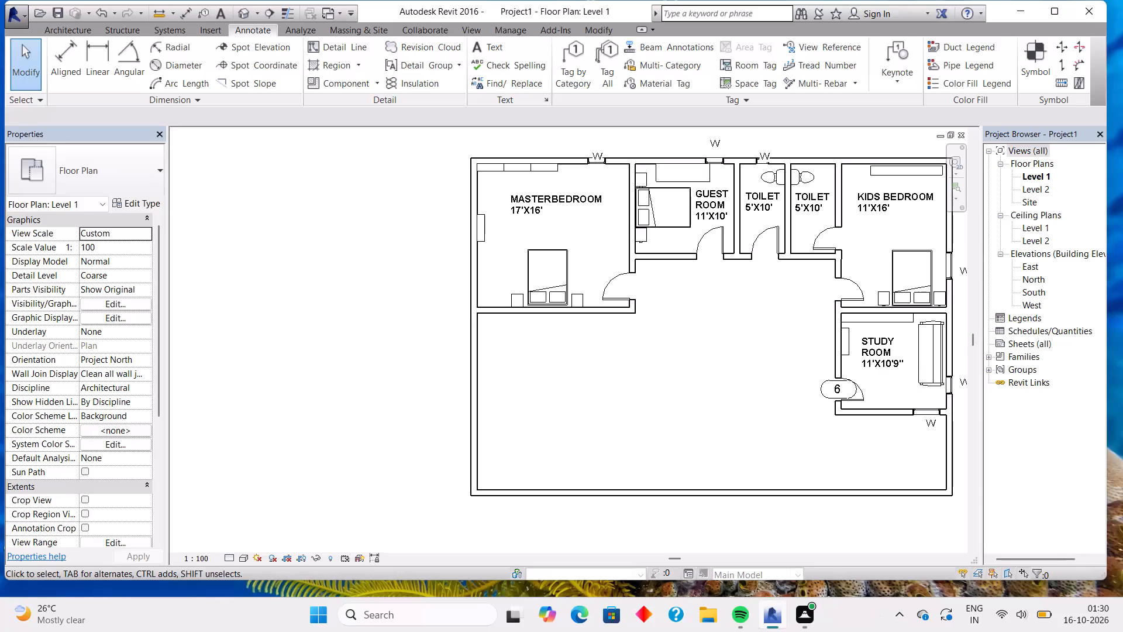
left_click(64, 32)
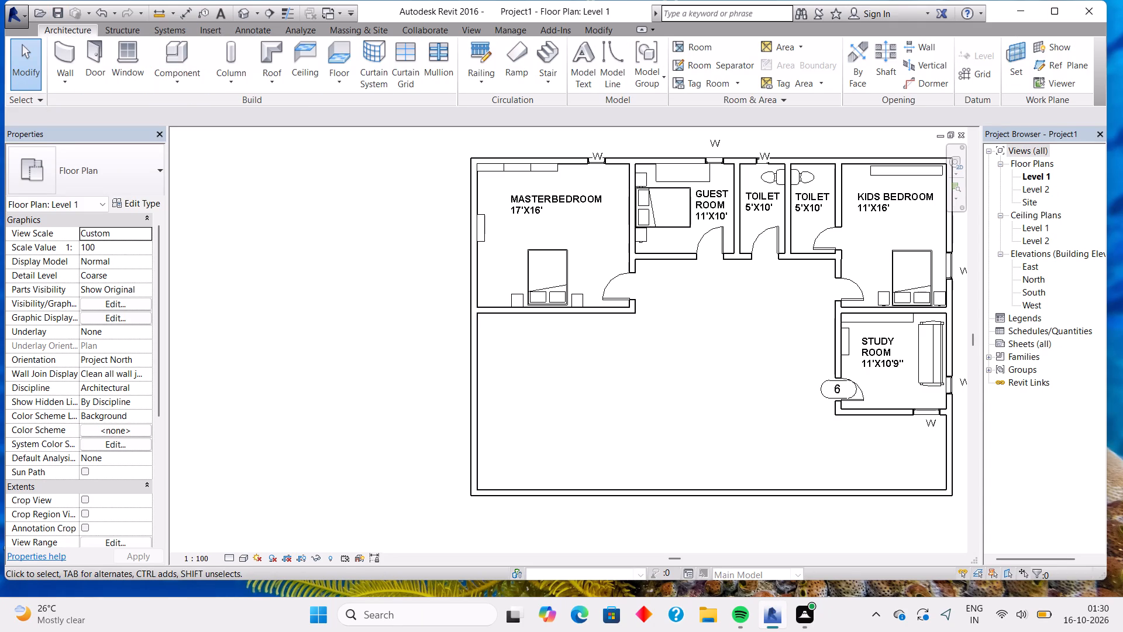
left_click(475, 263)
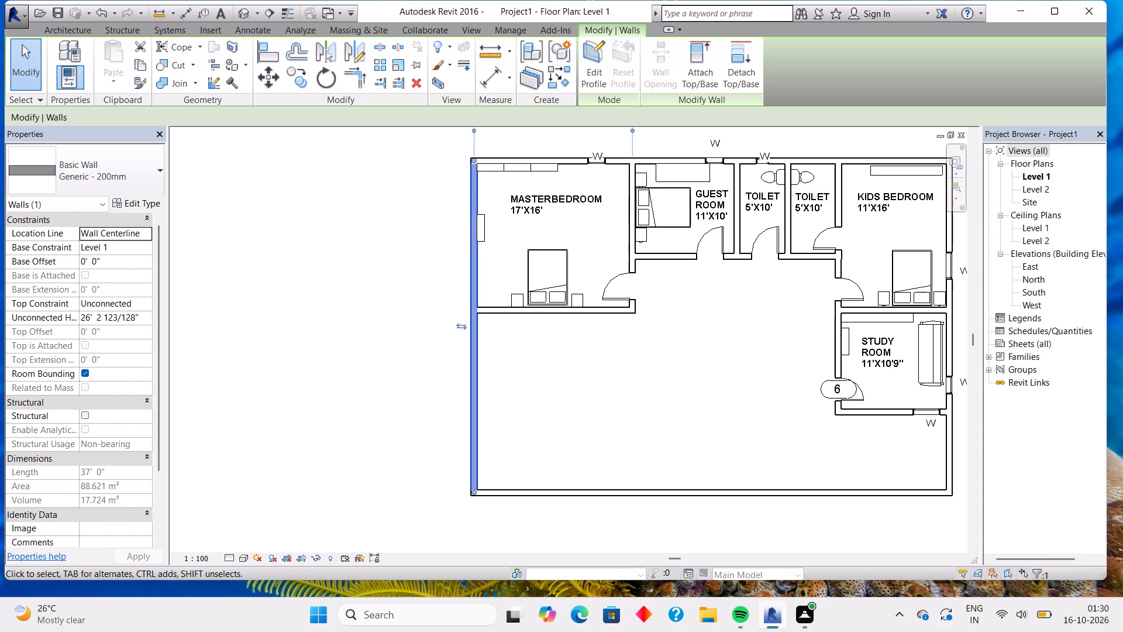
left_click(142, 203)
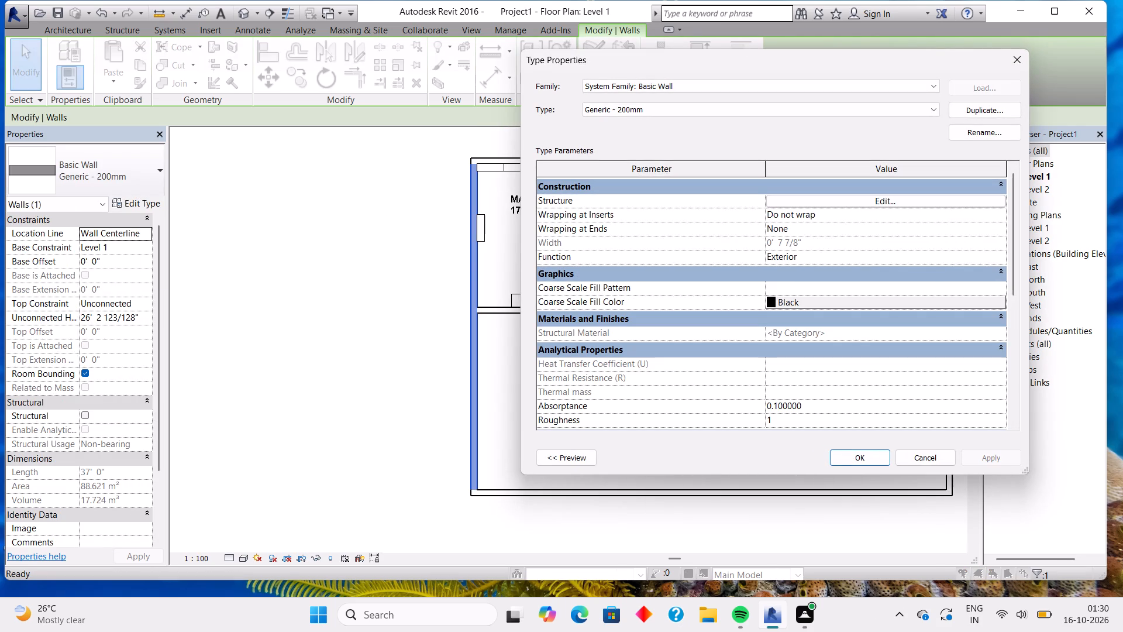
left_click(849, 202)
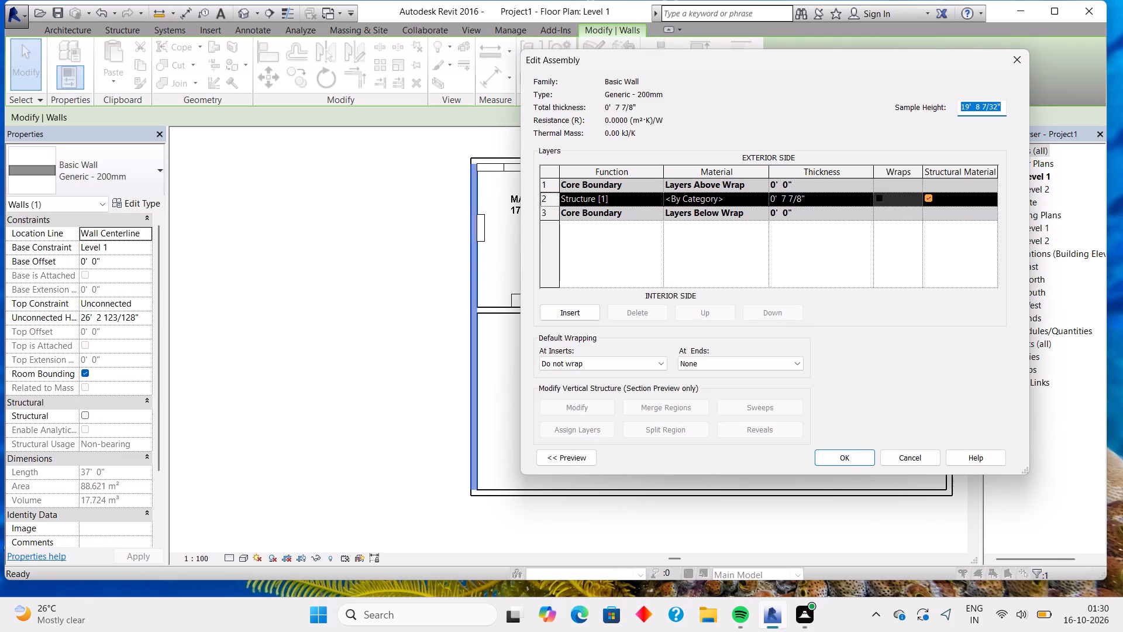
left_click(1018, 57)
left_click(1018, 57)
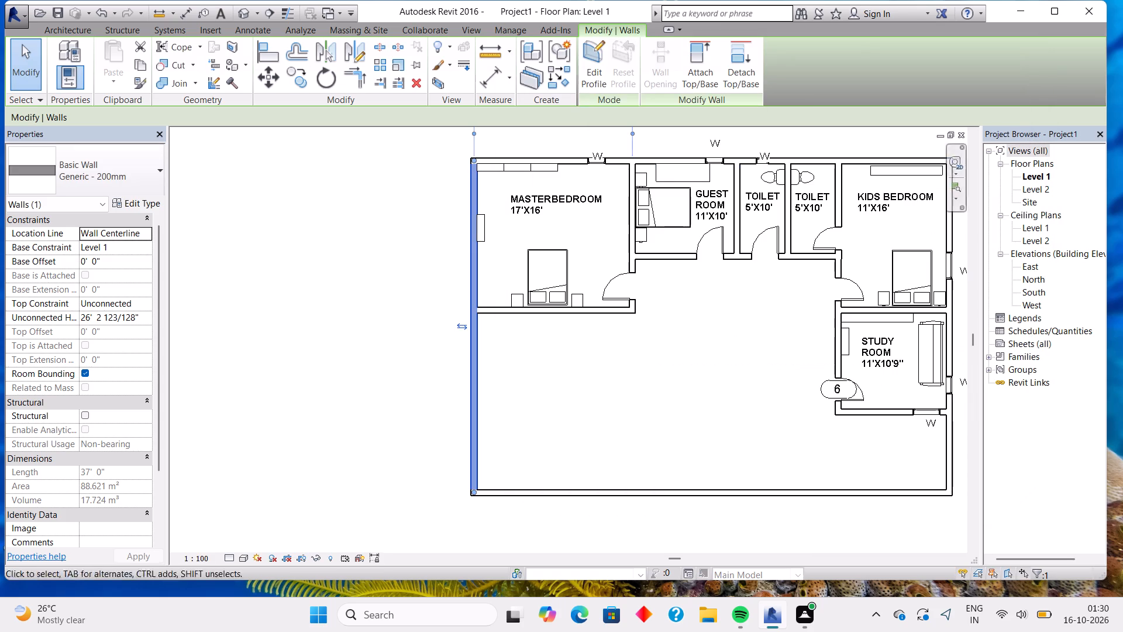
scroll(76, 331, "down", 4)
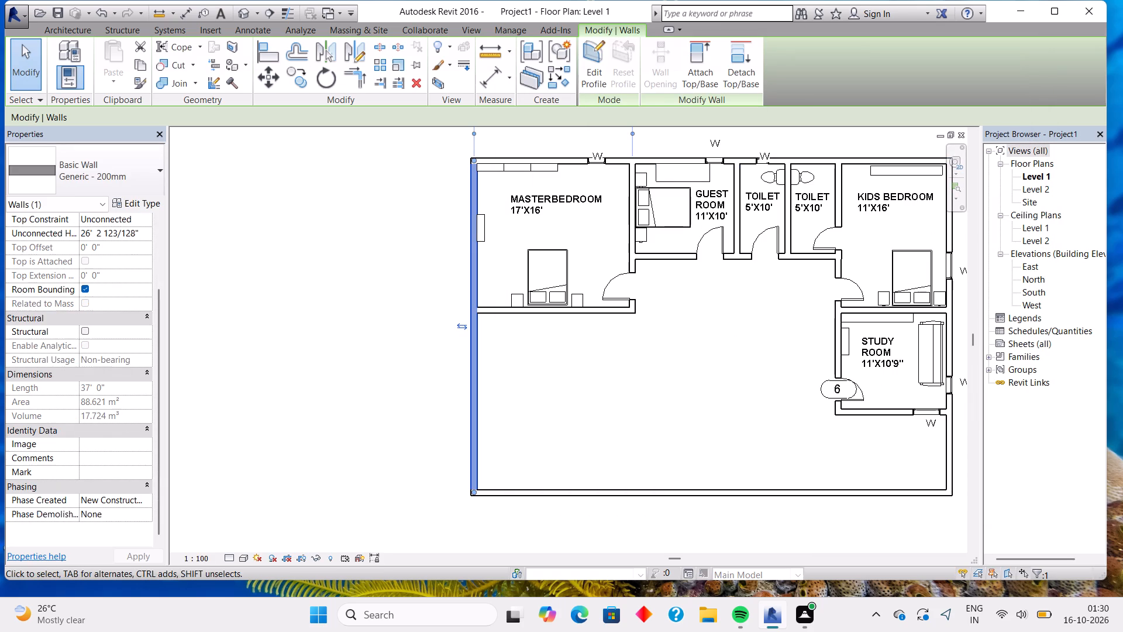
scroll(76, 331, "down", 3)
scroll(76, 332, "up", 6)
key("Escape")
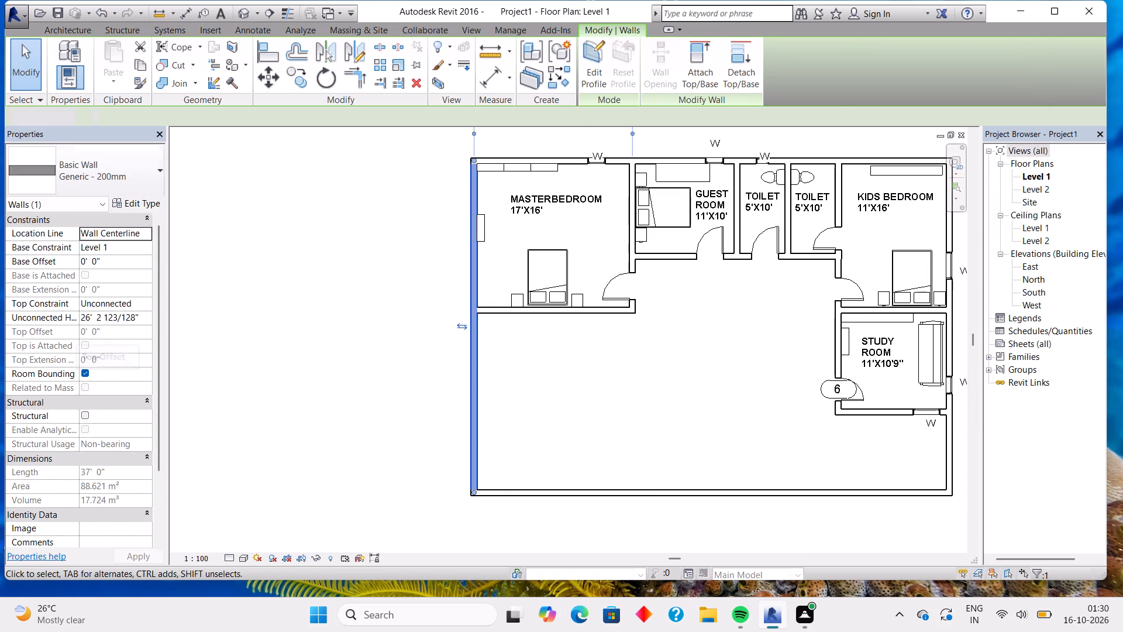
key("Escape")
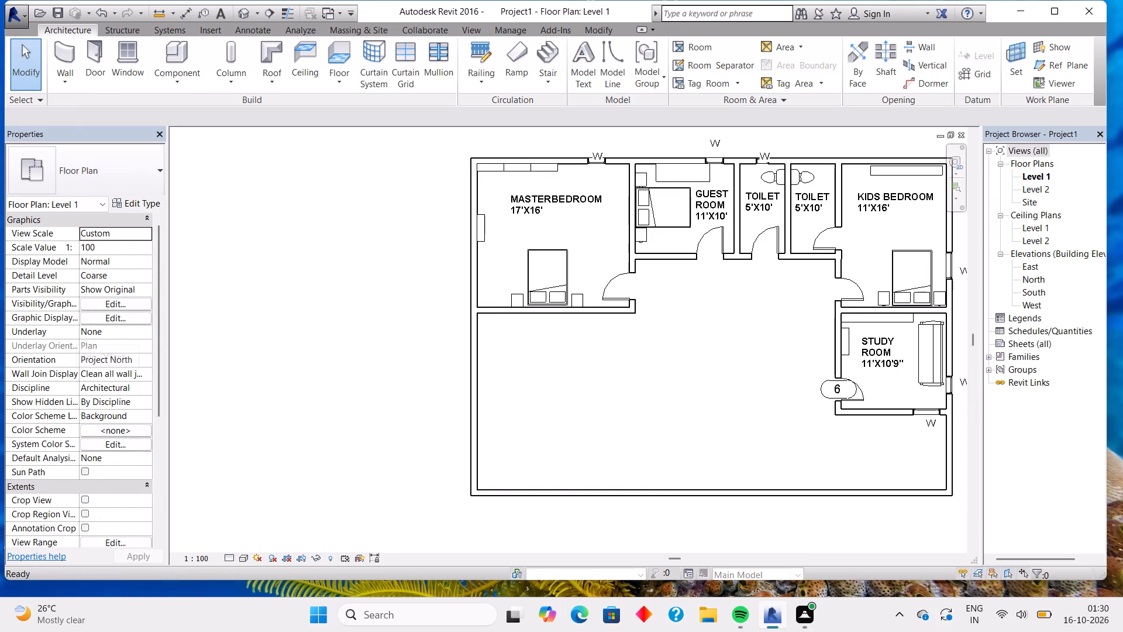
Override the cut pattern of the Walls category in the Level 1 view with a black Solid fill.
left_click(112, 305)
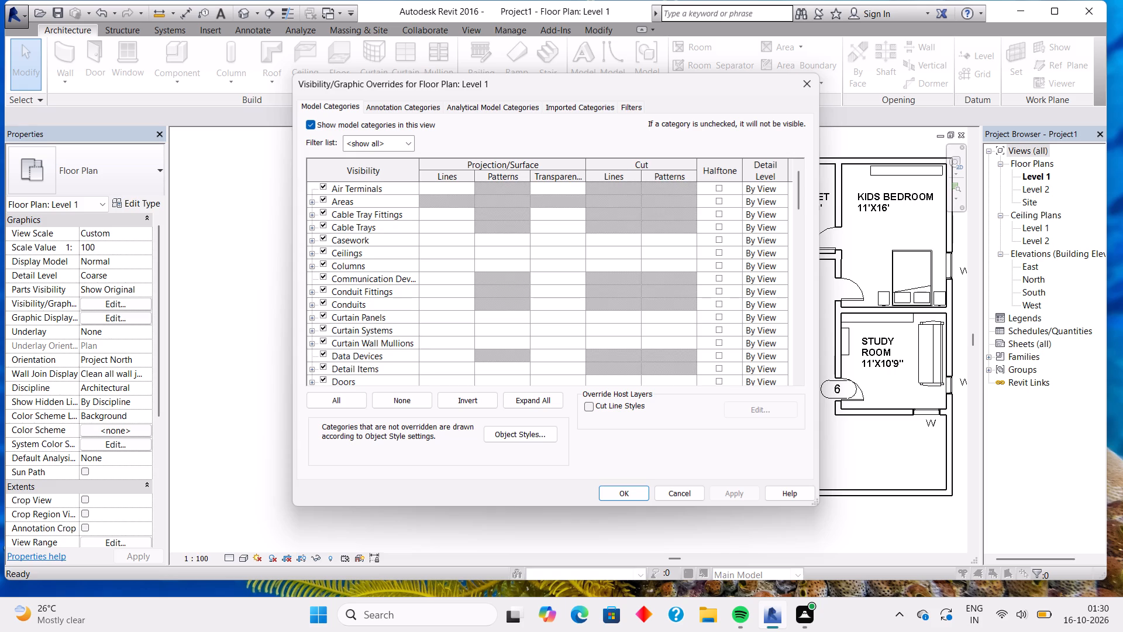
scroll(497, 267, "down", 20)
scroll(497, 267, "down", 8)
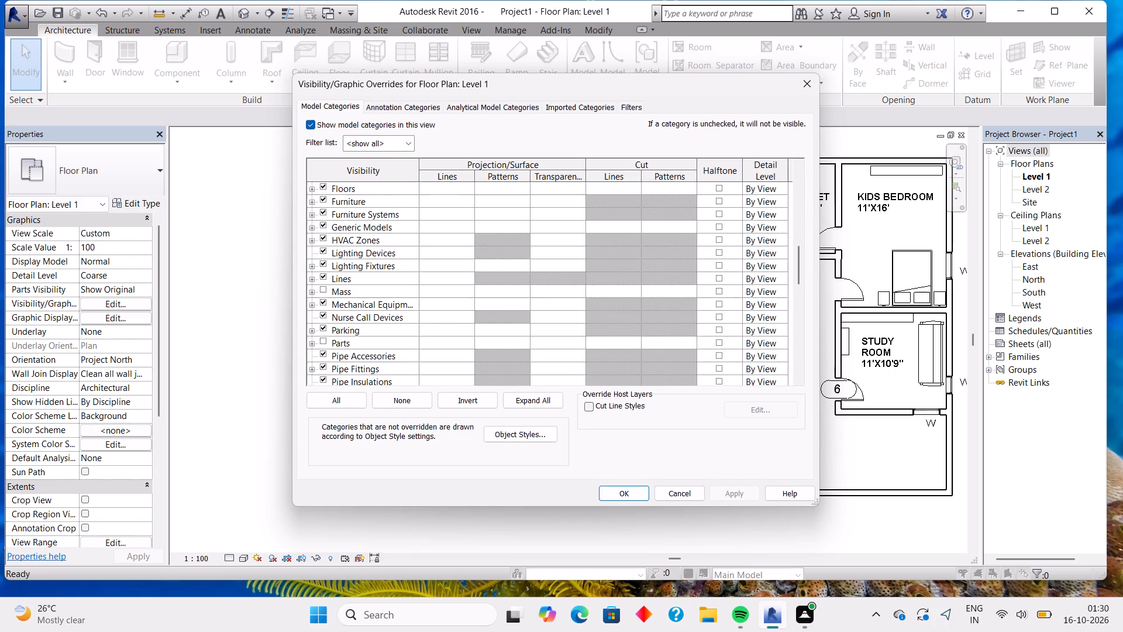
scroll(495, 270, "down", 20)
scroll(495, 270, "down", 9)
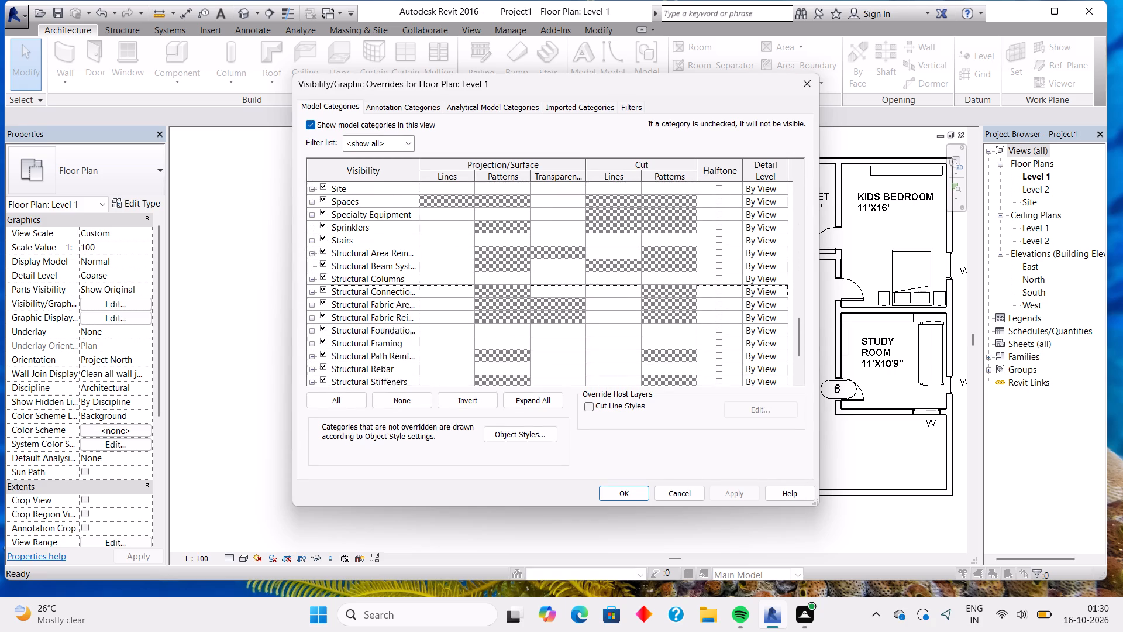
scroll(495, 270, "down", 12)
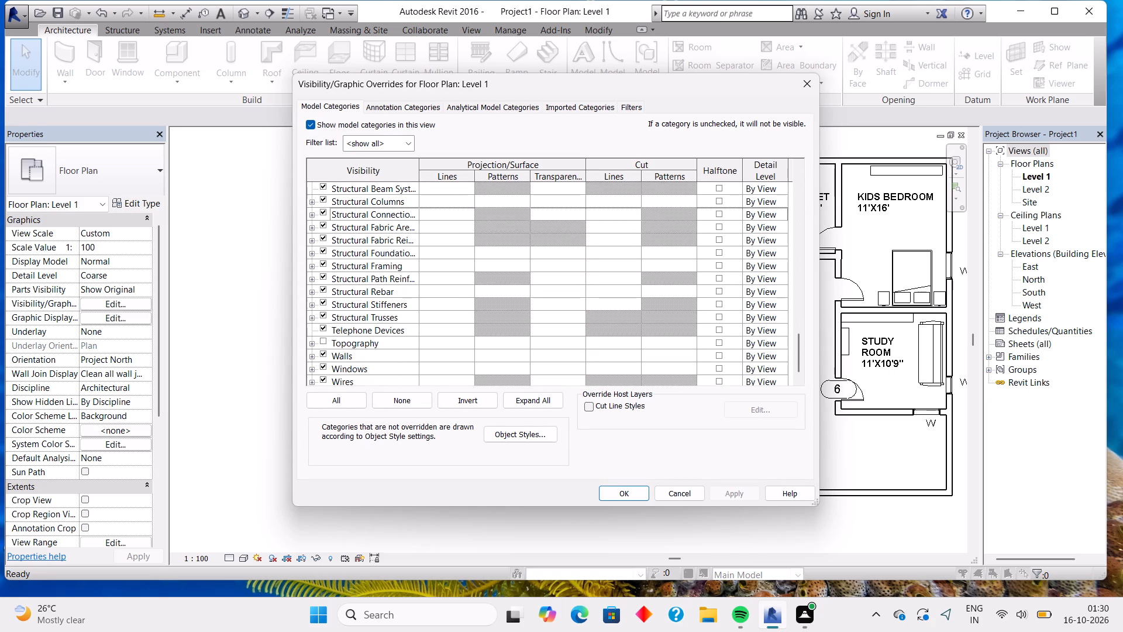
left_click(667, 344)
left_click(667, 344)
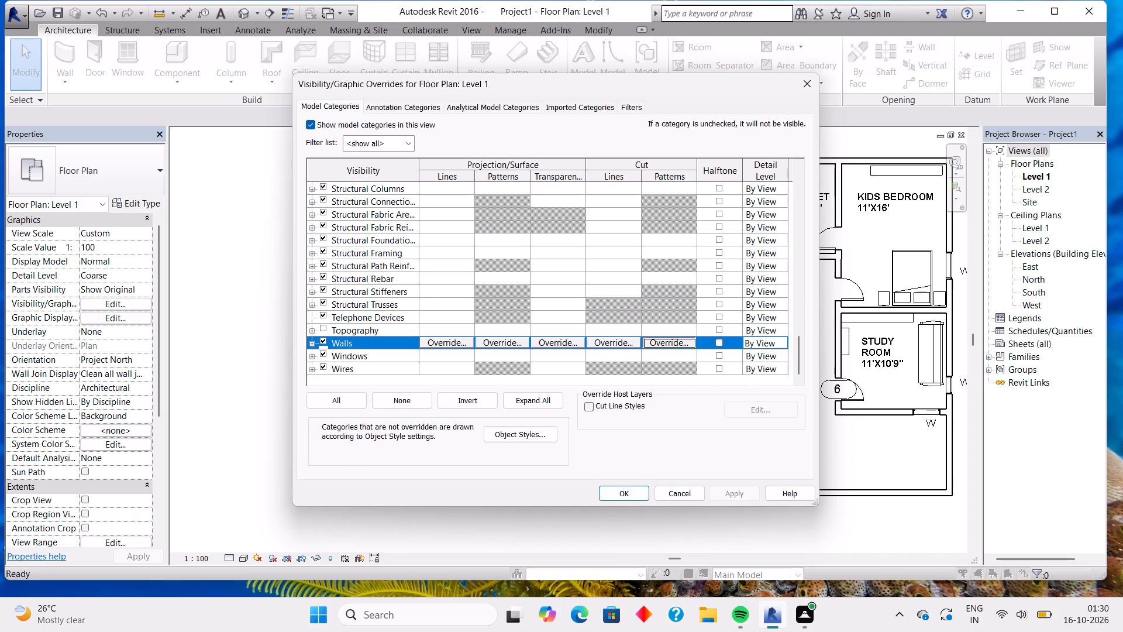
left_click(509, 284)
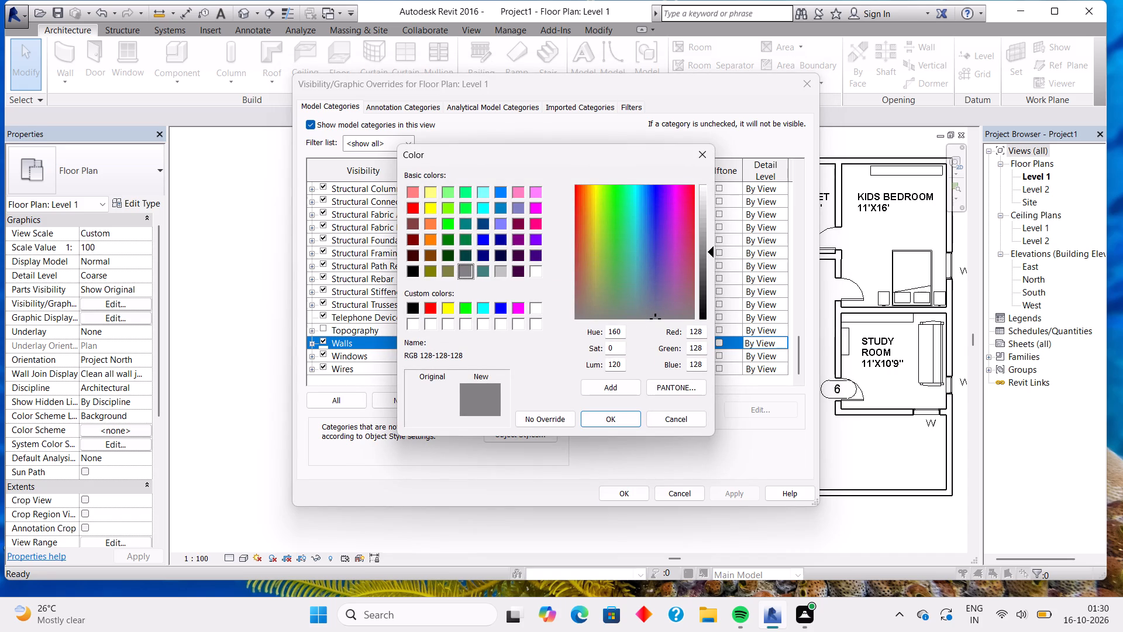
left_click(414, 312)
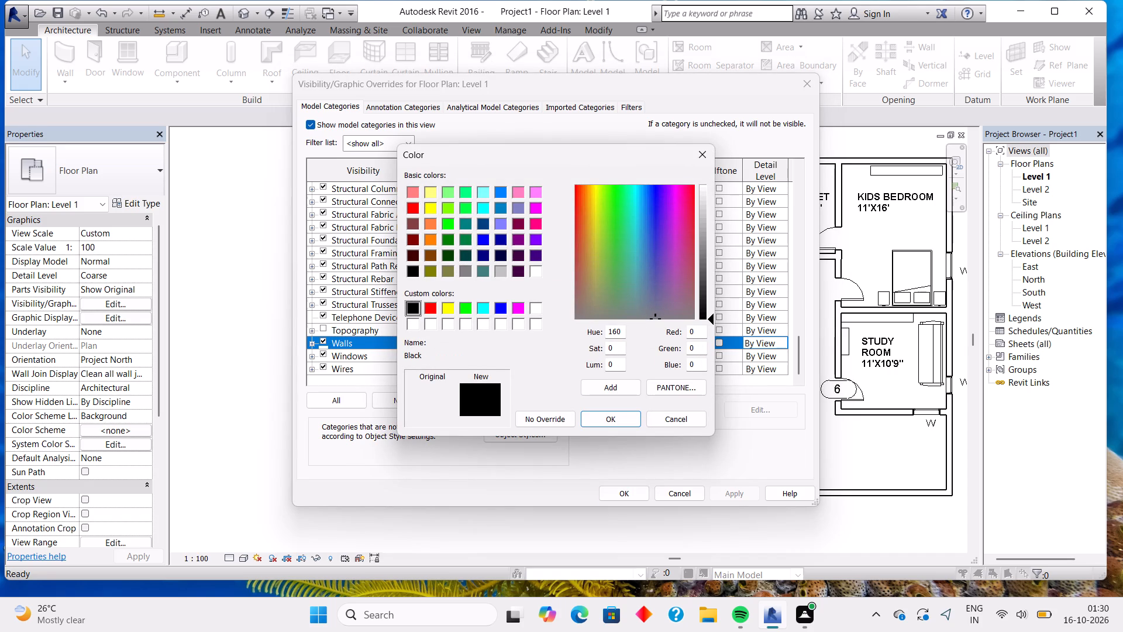
left_click(608, 424)
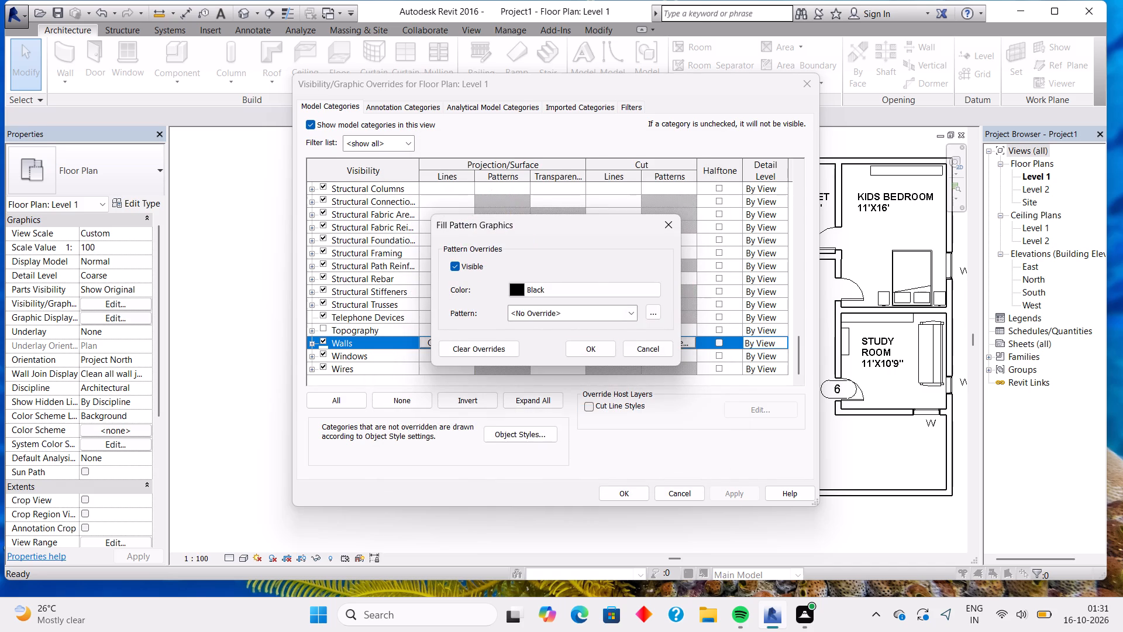
left_click(553, 319)
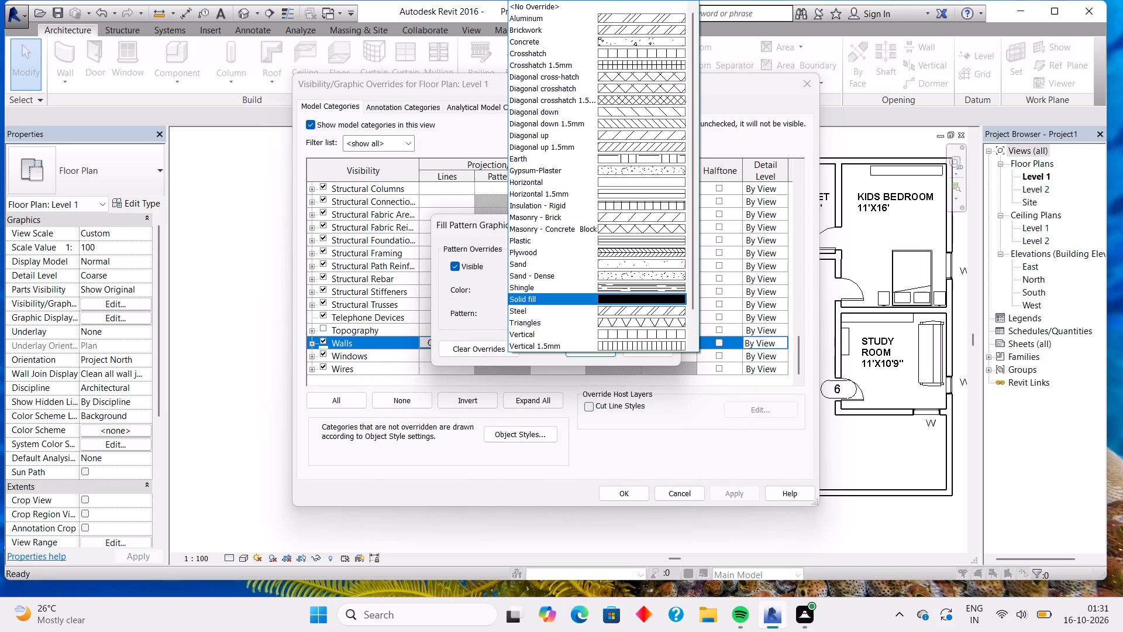
left_click(617, 301)
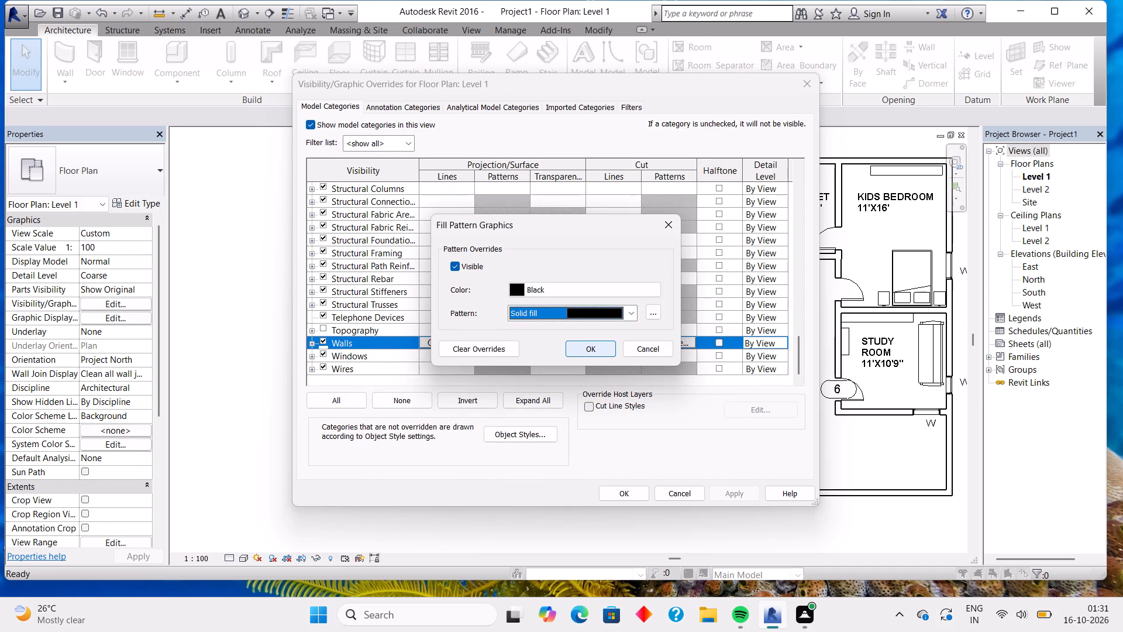
left_click(587, 354)
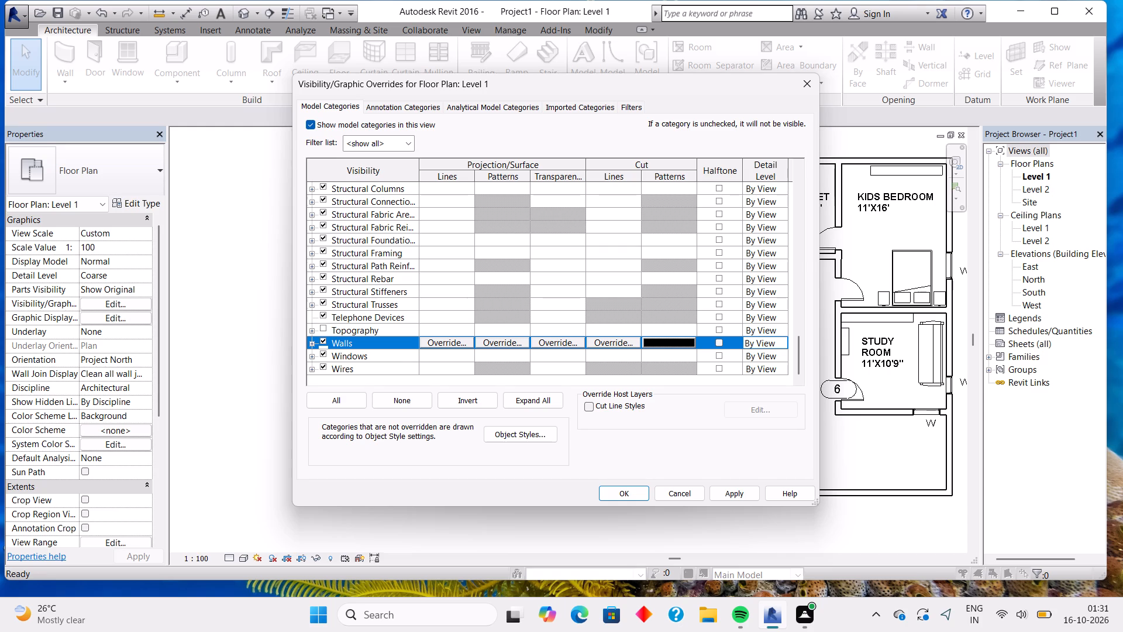
left_click(726, 490)
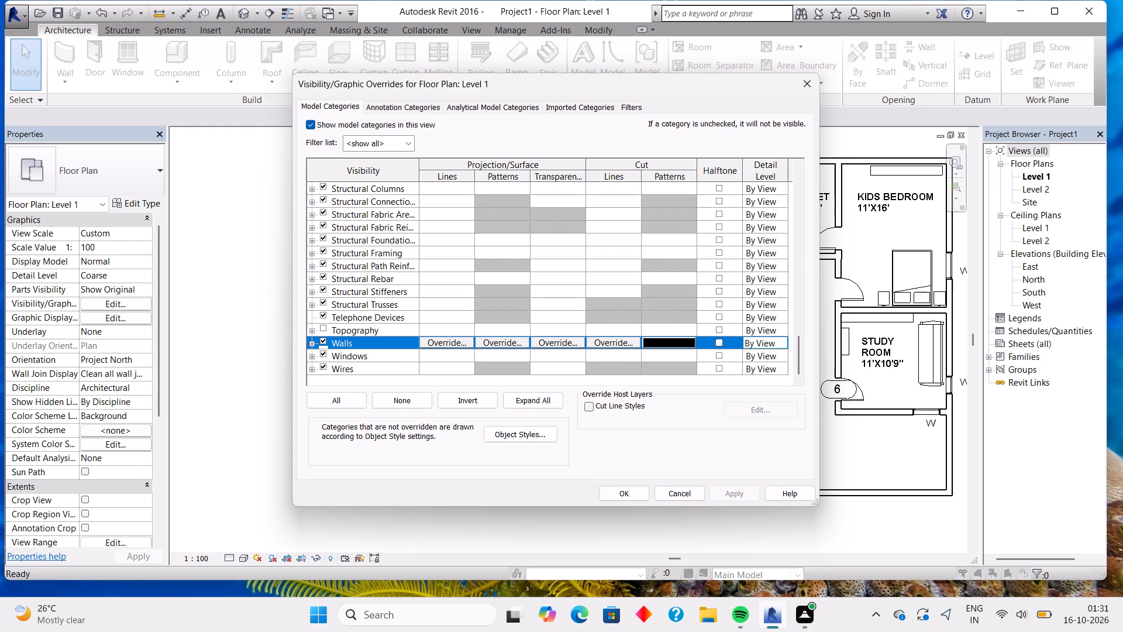
left_click(625, 490)
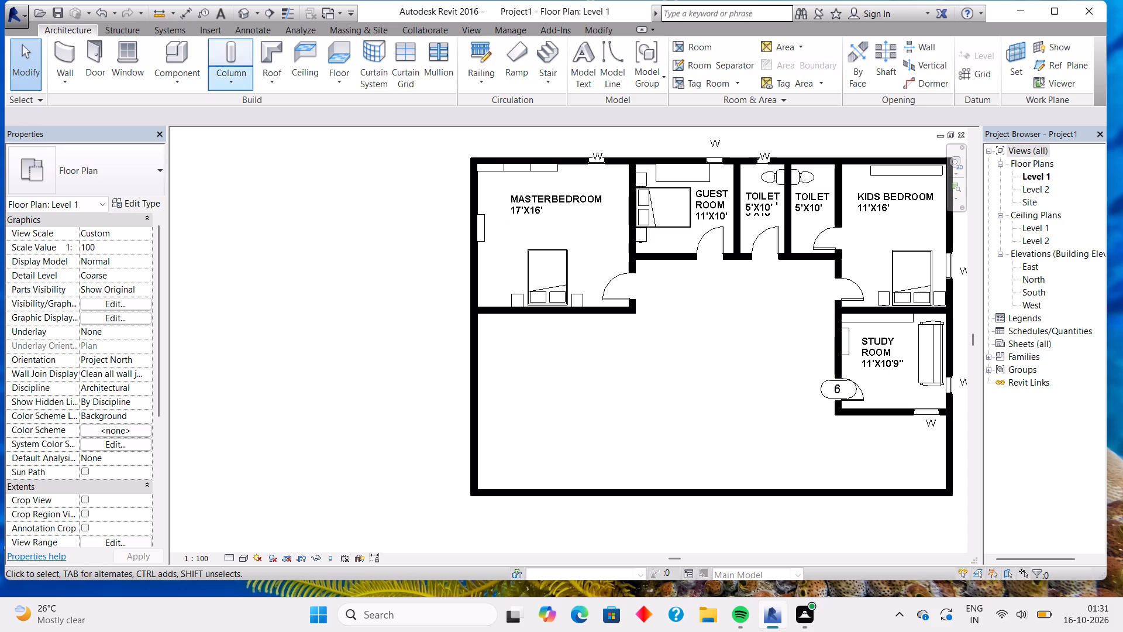
Draw a wall from the study room's southwest corner about 22 ft 3 in west, turning north for about 3 ft.
left_click(62, 55)
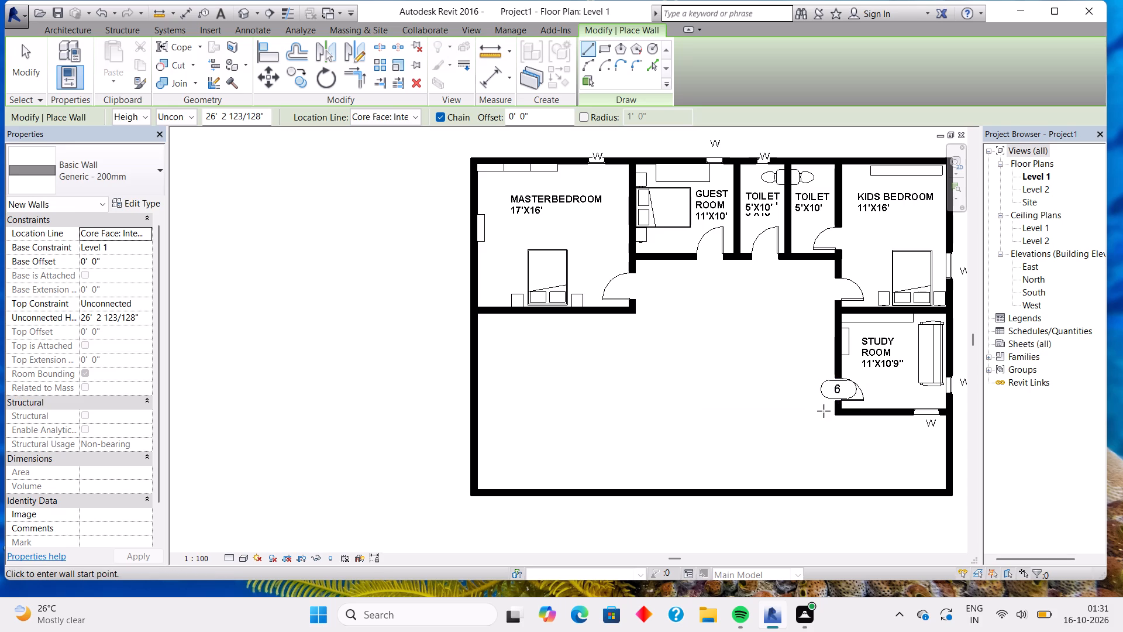
scroll(825, 411, "up", 5)
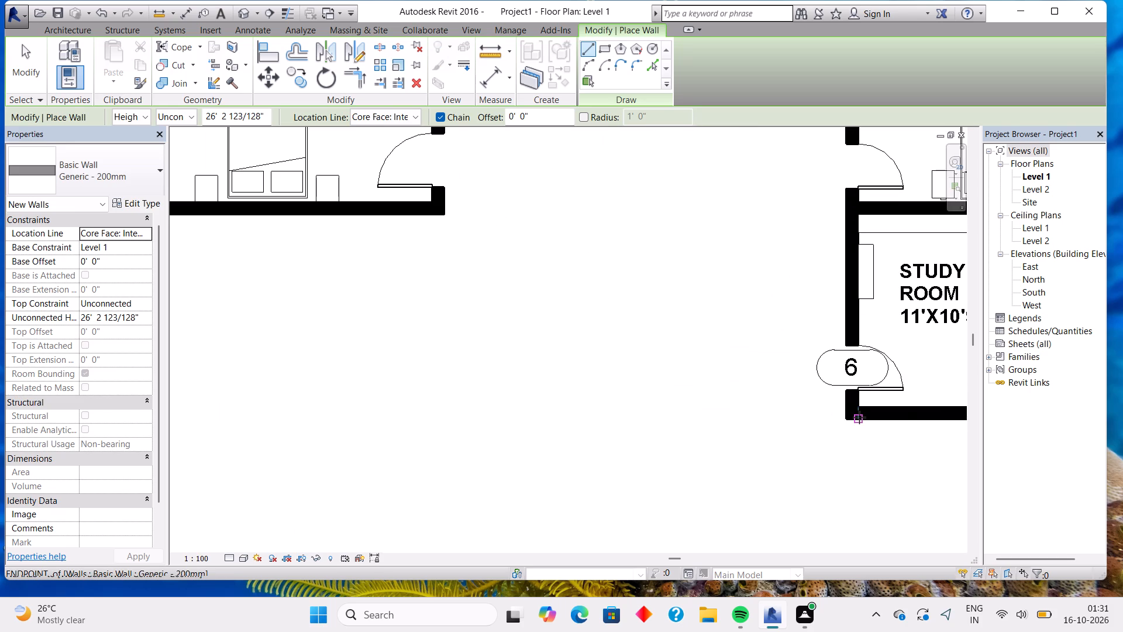
left_click(862, 414)
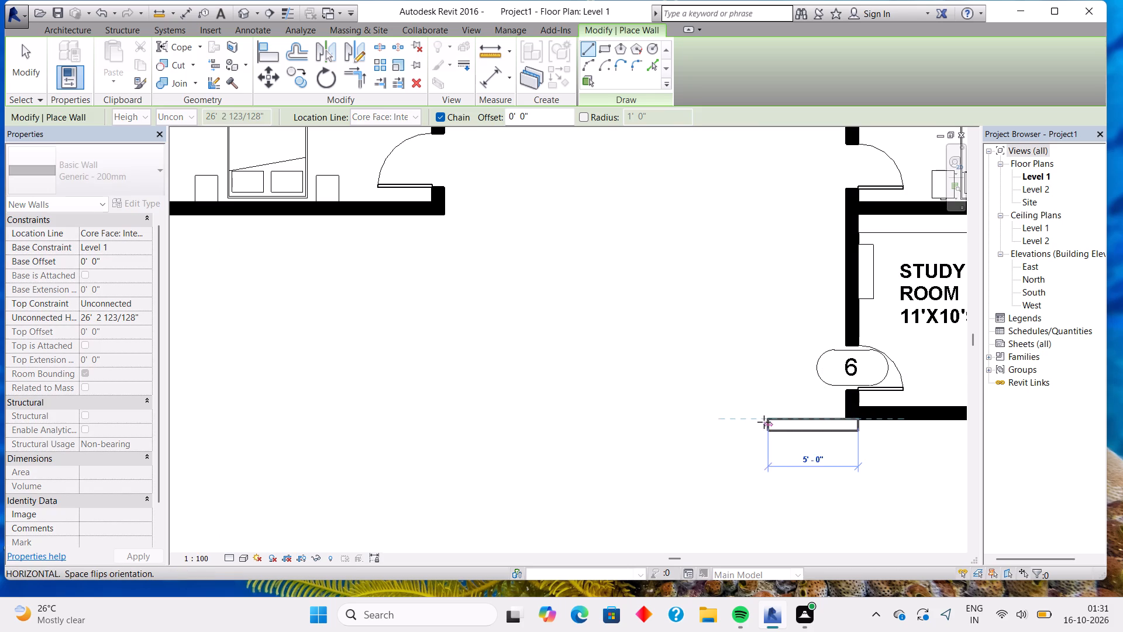
key("space")
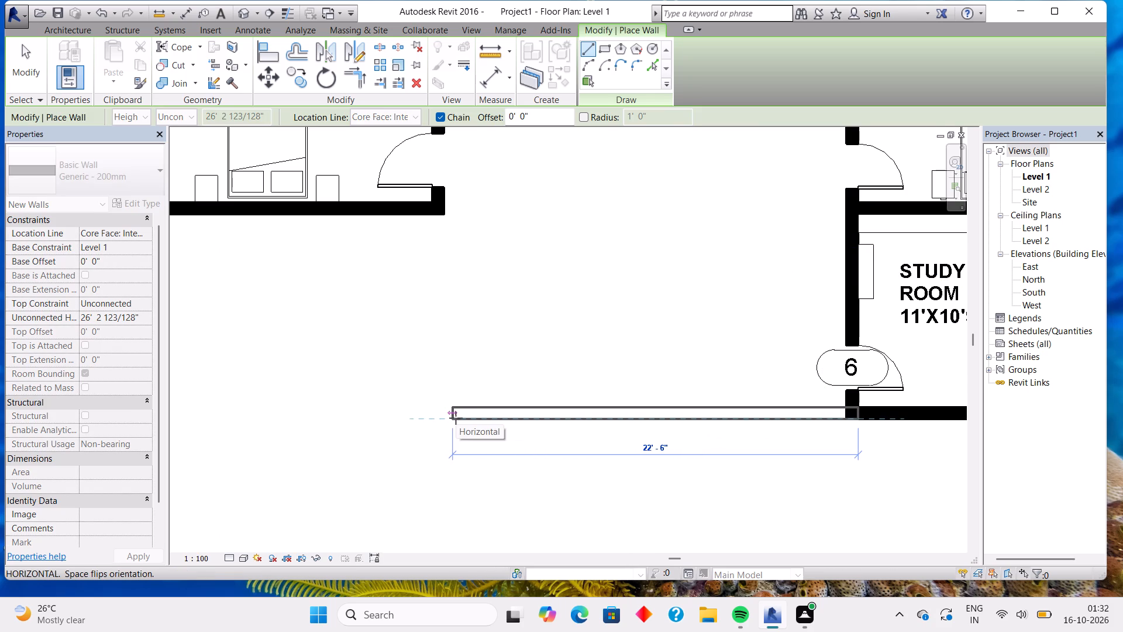
scroll(458, 416, "up", 2)
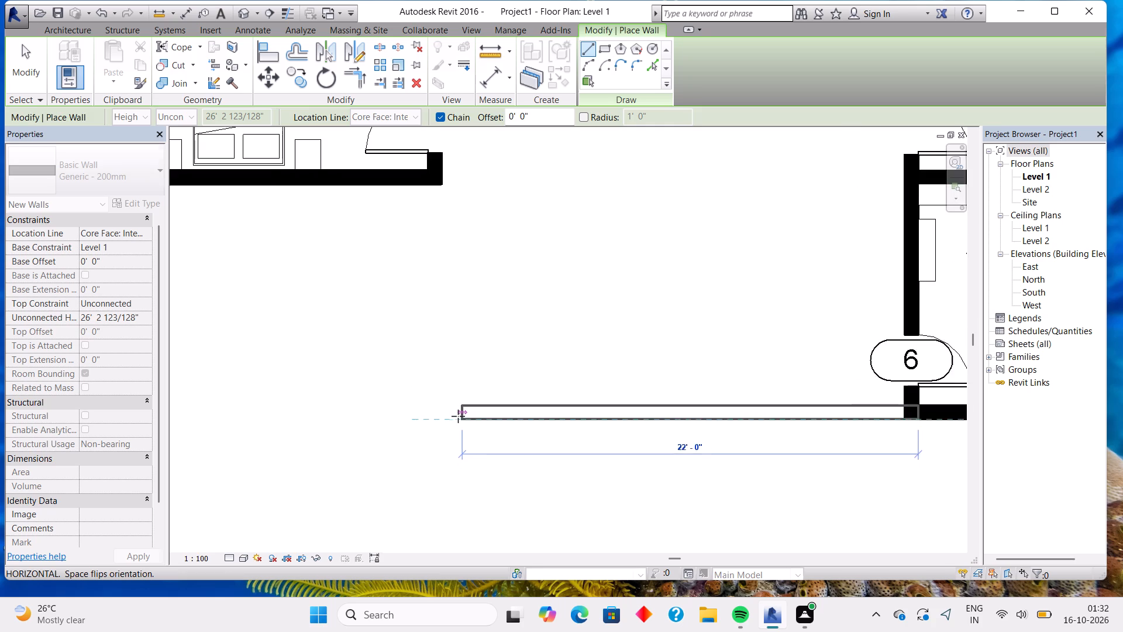
scroll(458, 416, "up", 1)
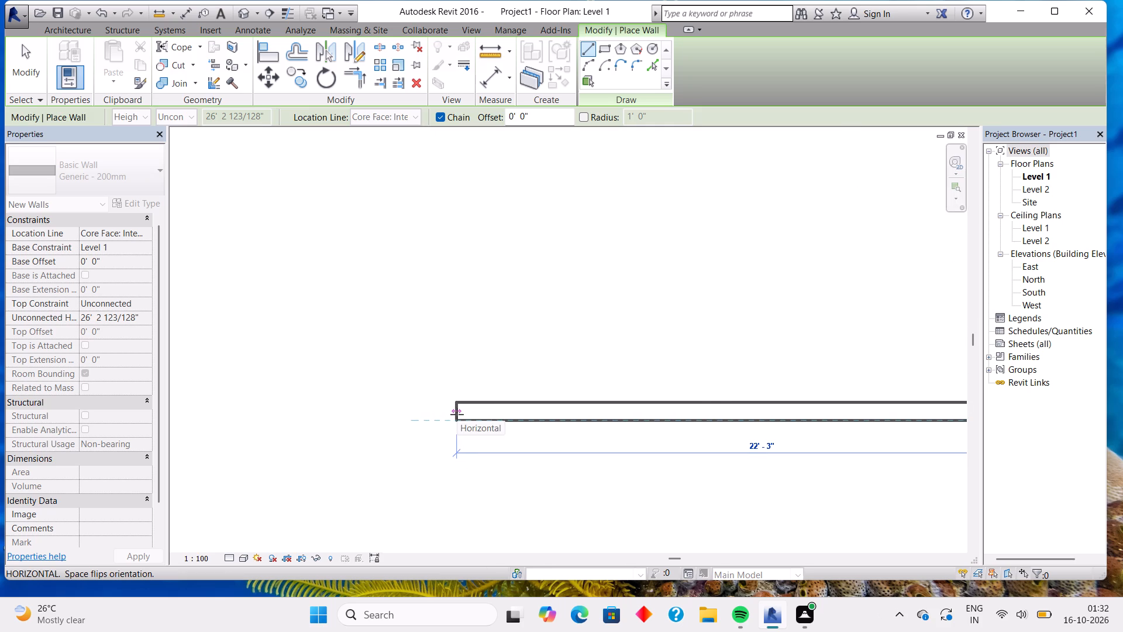
left_click(457, 414)
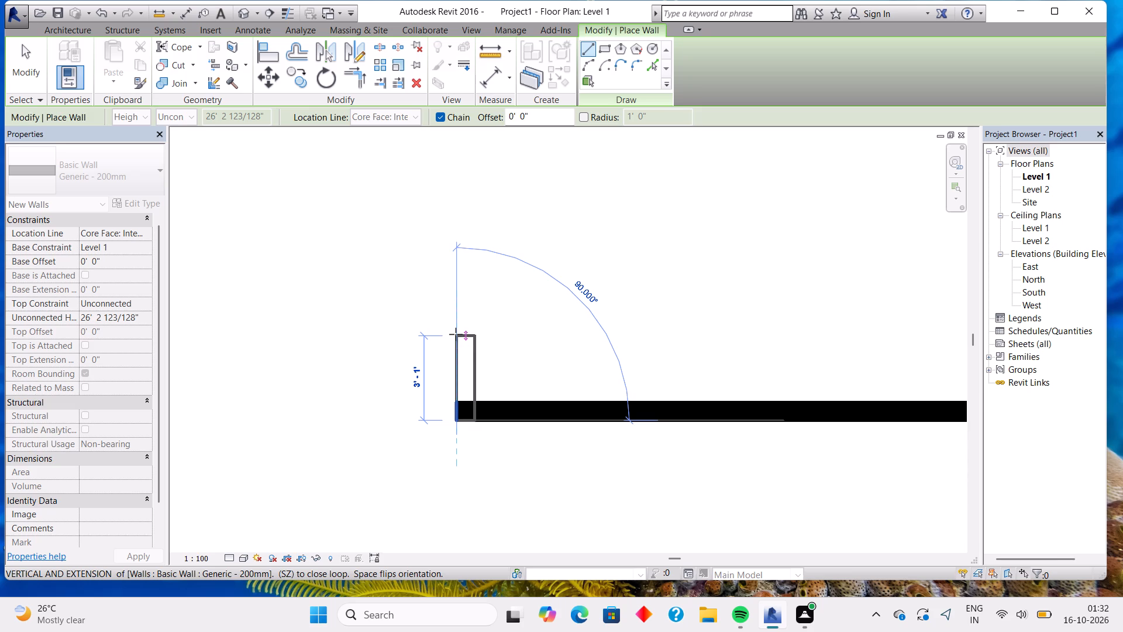
scroll(456, 334, "down", 5)
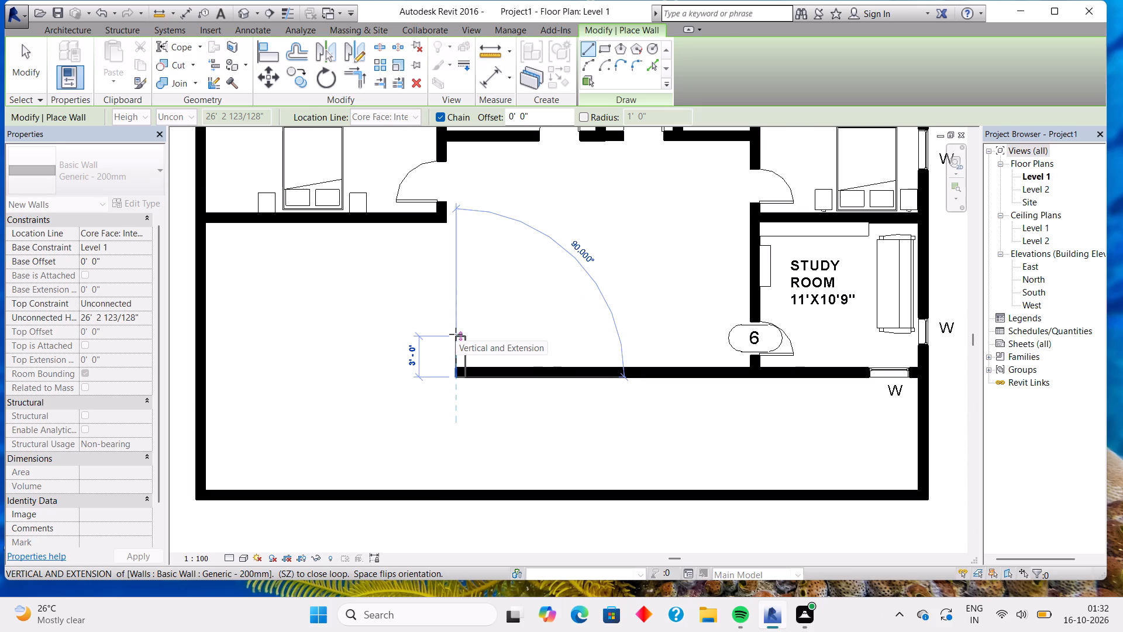
left_click(456, 332)
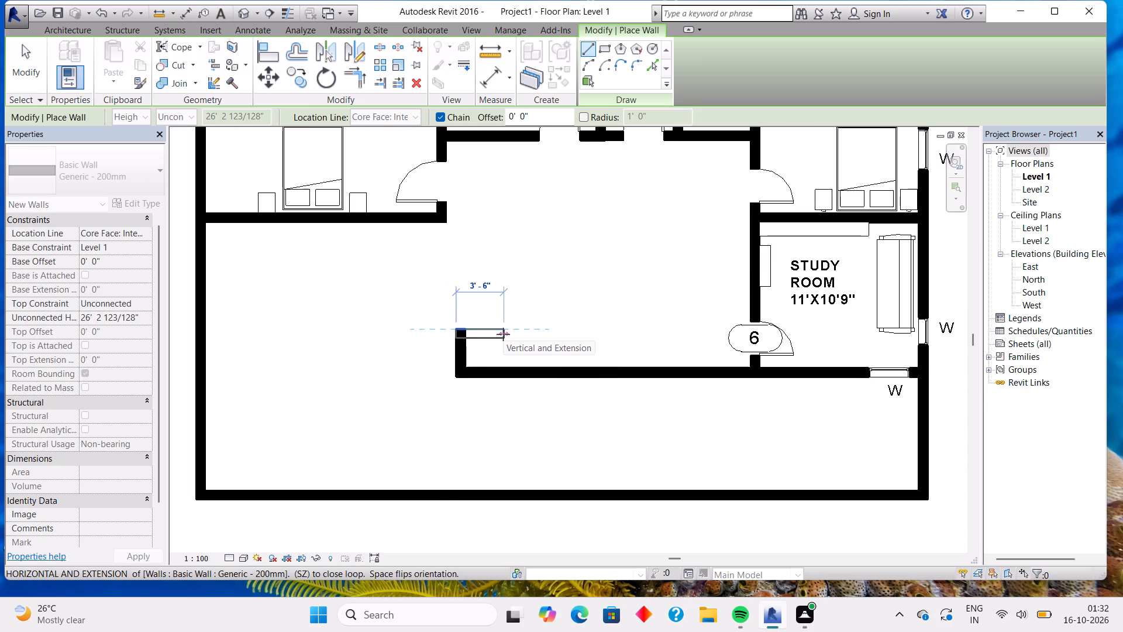
key("Escape")
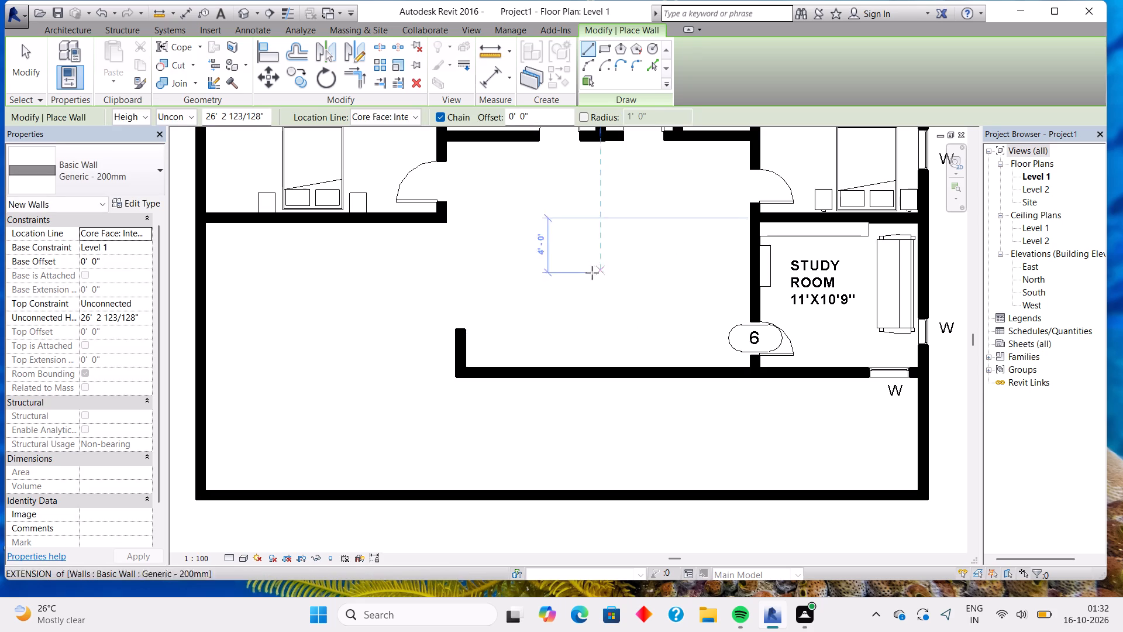
middle_click_drag(566, 294, 557, 344)
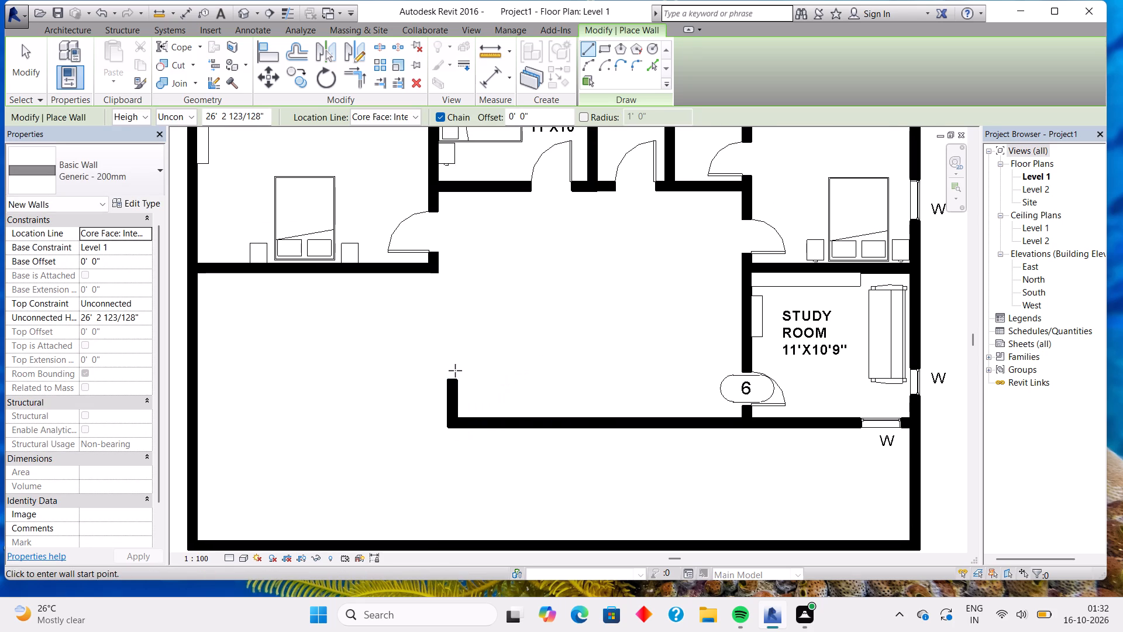
key("Escape")
key("Escape")
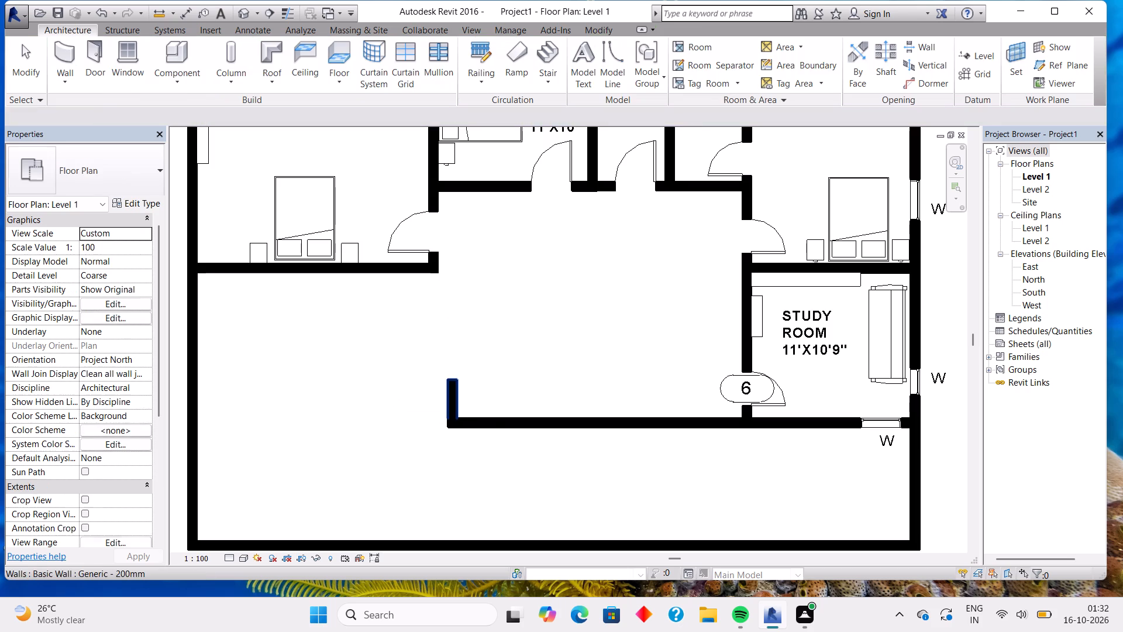
Nudge the short north-south wall about 1 ft west, roughly in line with the master bedroom's east wall.
left_click(447, 407)
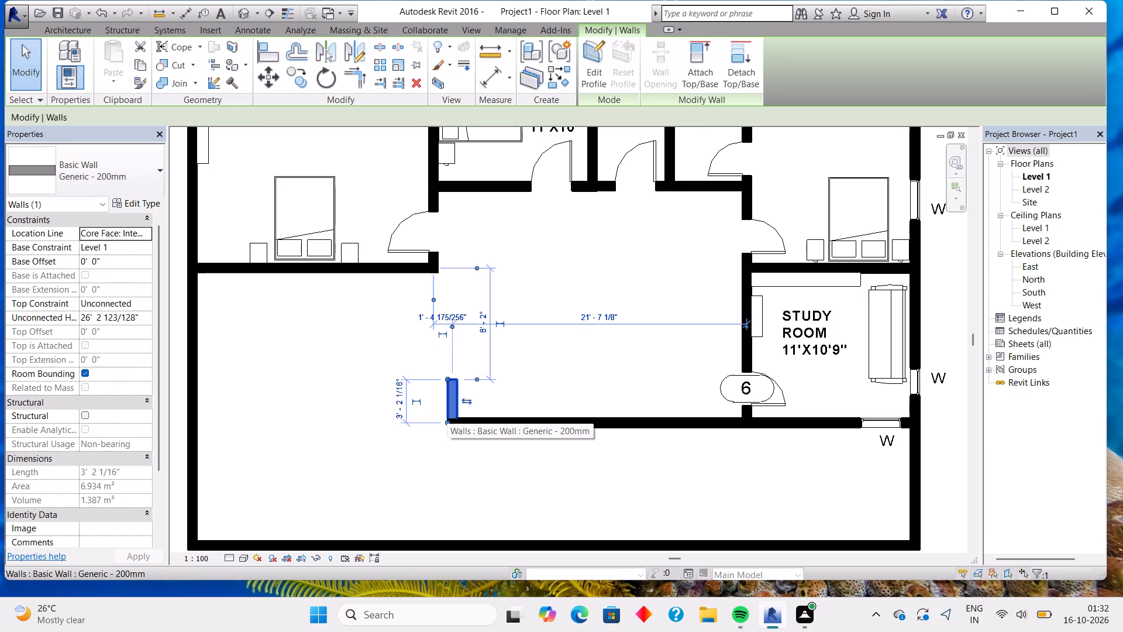
key("Left")
key("Left")
key("Left")
key("Left")
key("Left")
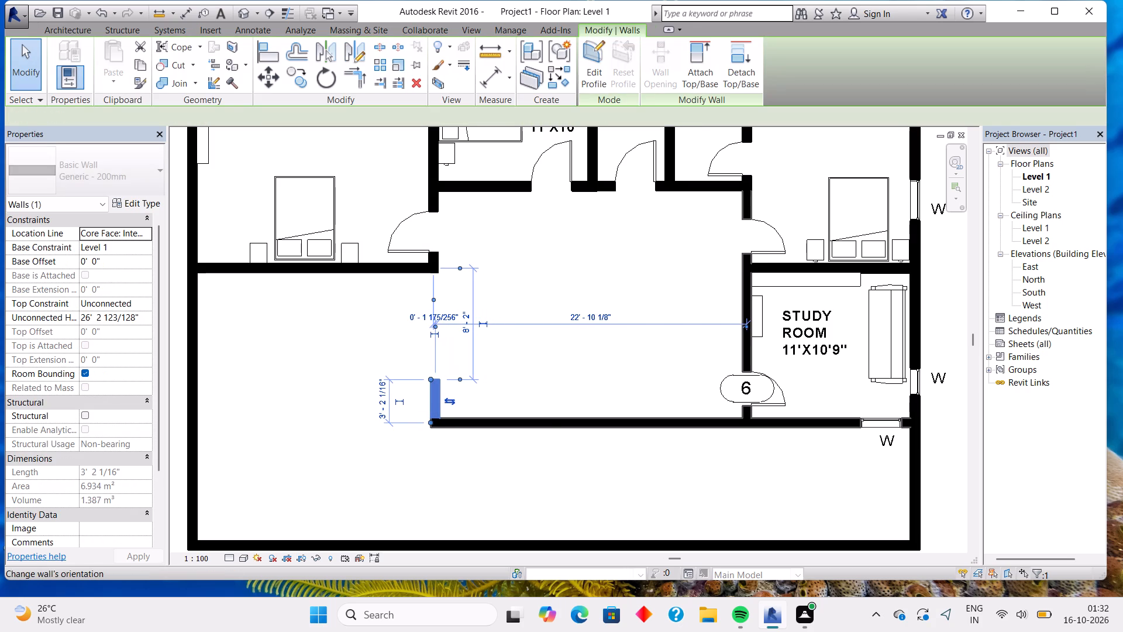
key("Escape")
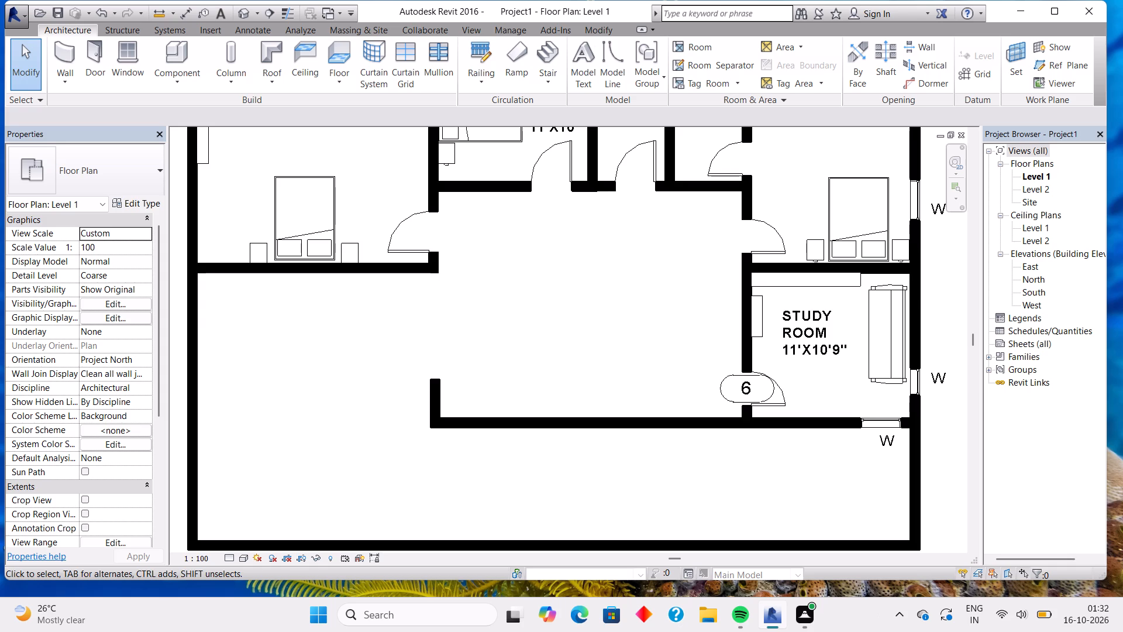
left_click(435, 398)
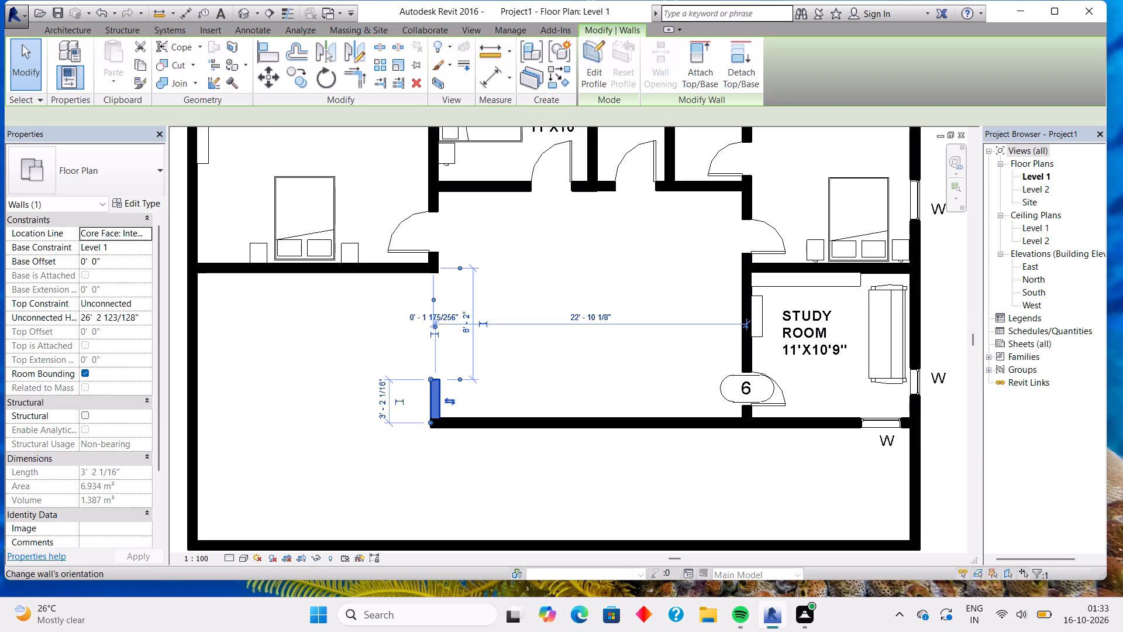
key("Right")
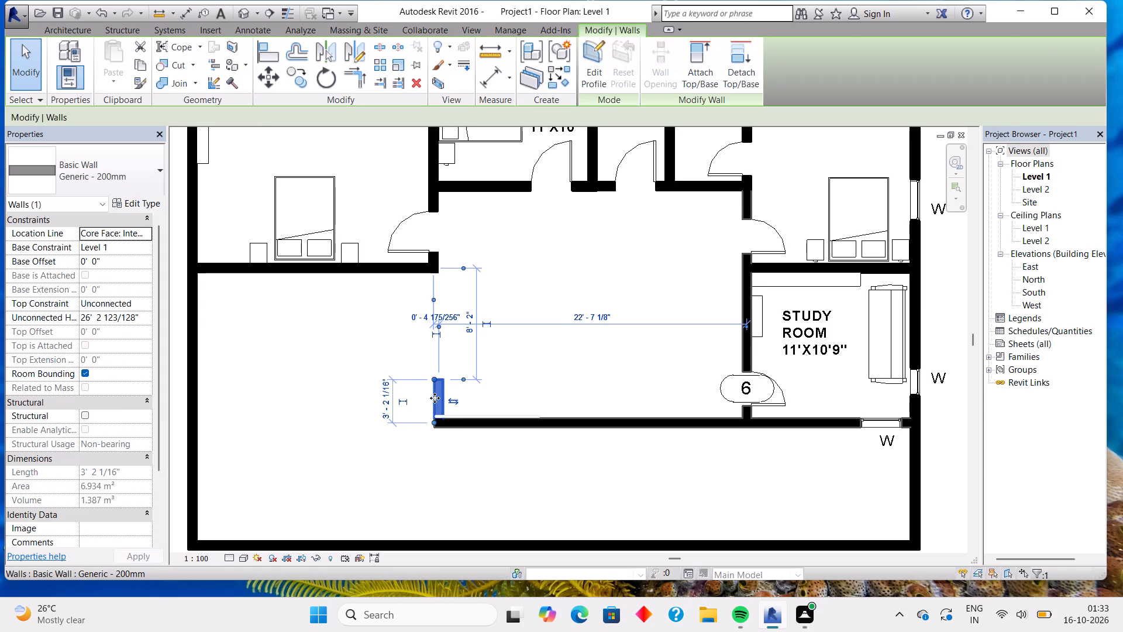
key("Escape")
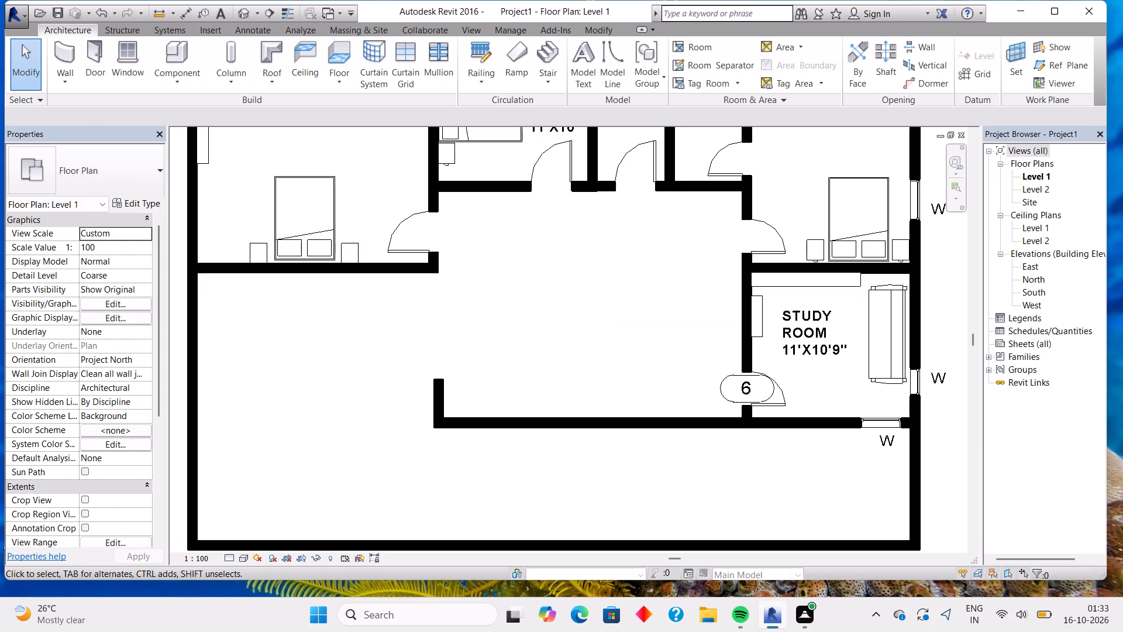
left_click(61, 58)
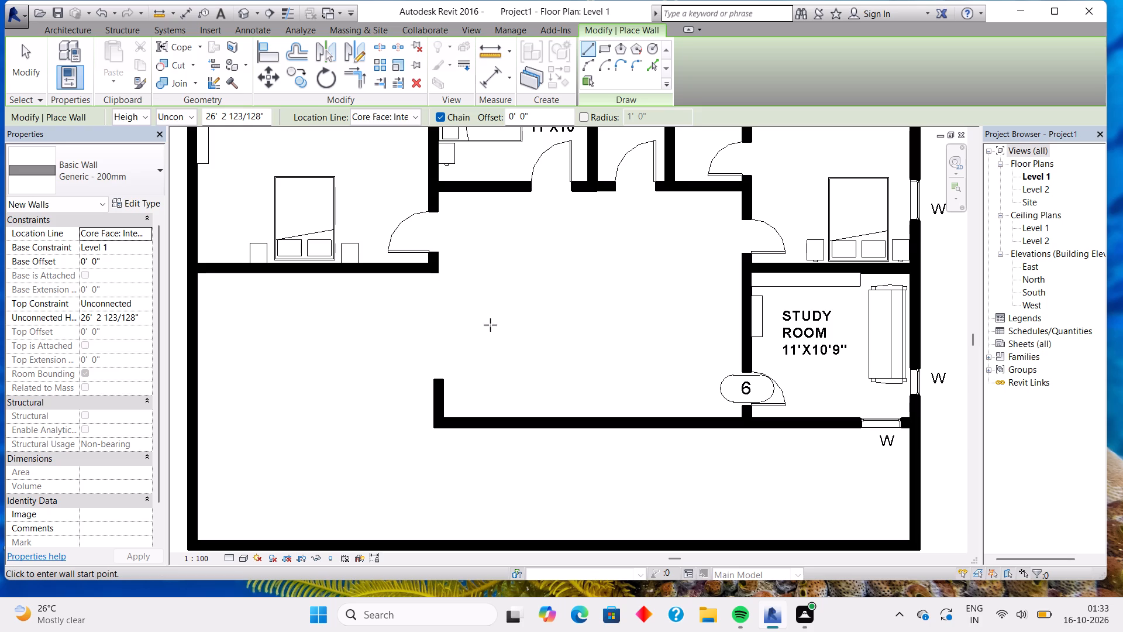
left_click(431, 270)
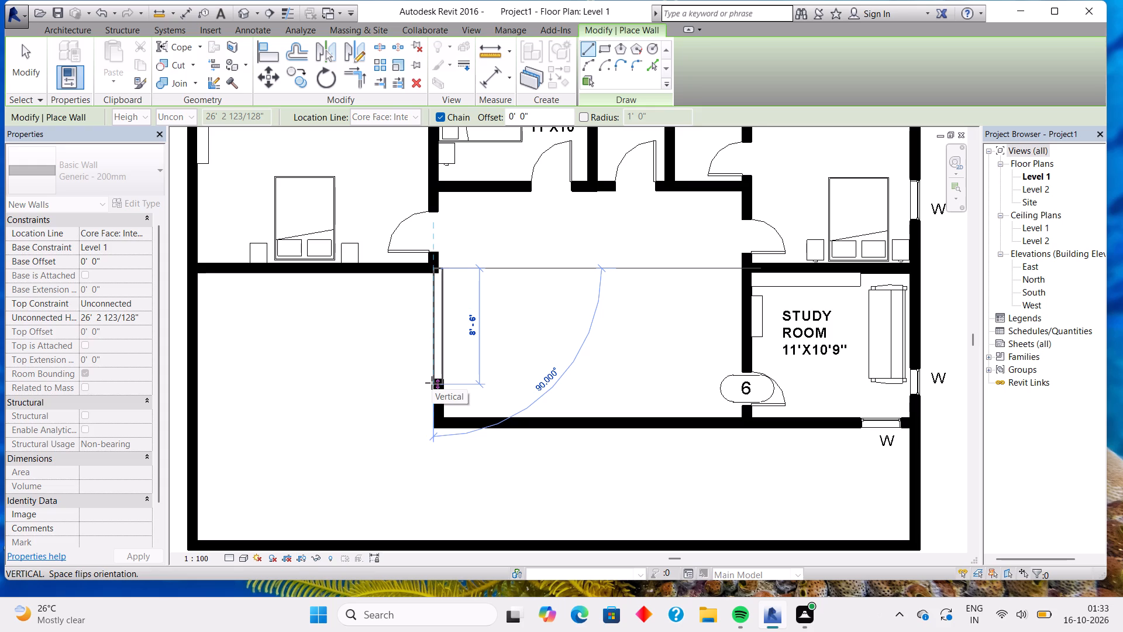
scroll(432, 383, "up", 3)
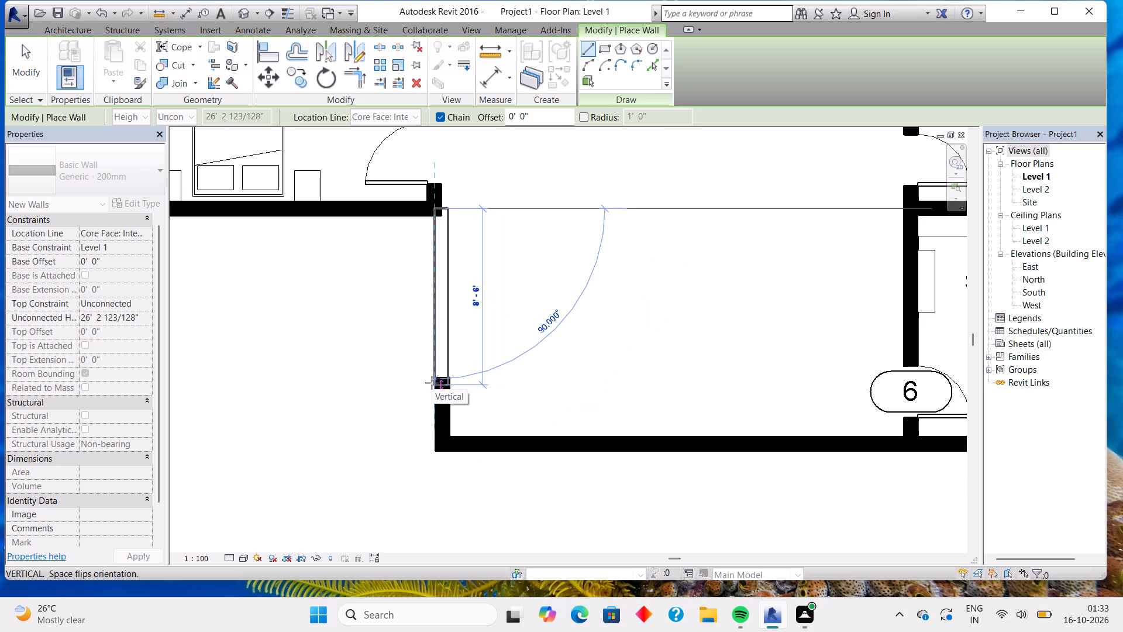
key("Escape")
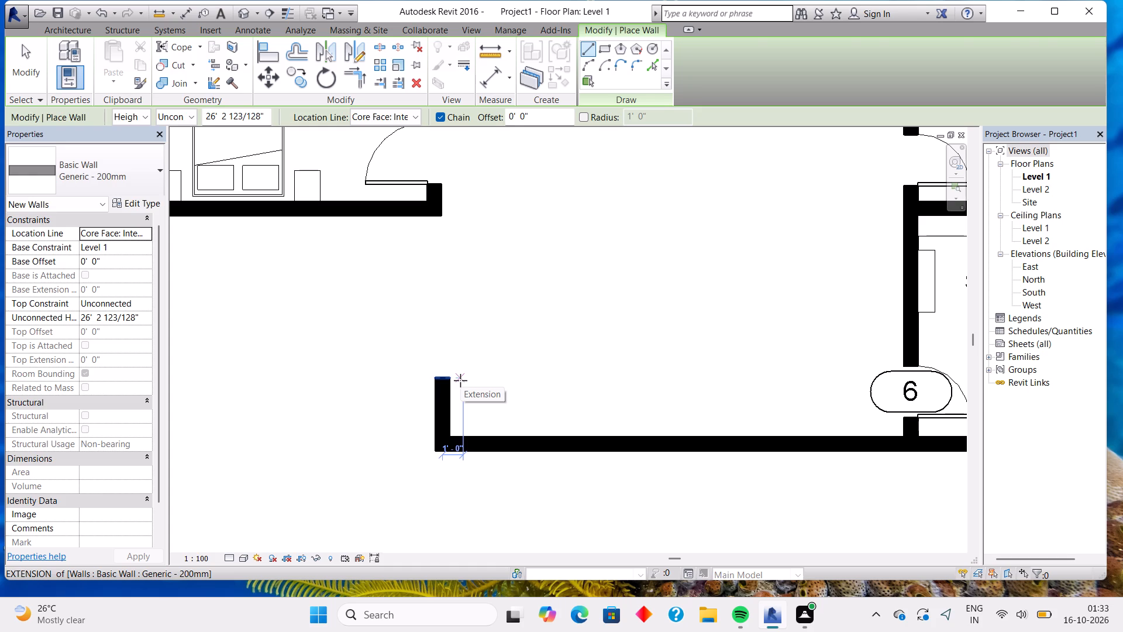
Draw a vertical model line in the Lines style, closing the gap between the master bedroom's southeast corner and the short wall's north end.
key("Escape")
scroll(496, 321, "down", 3)
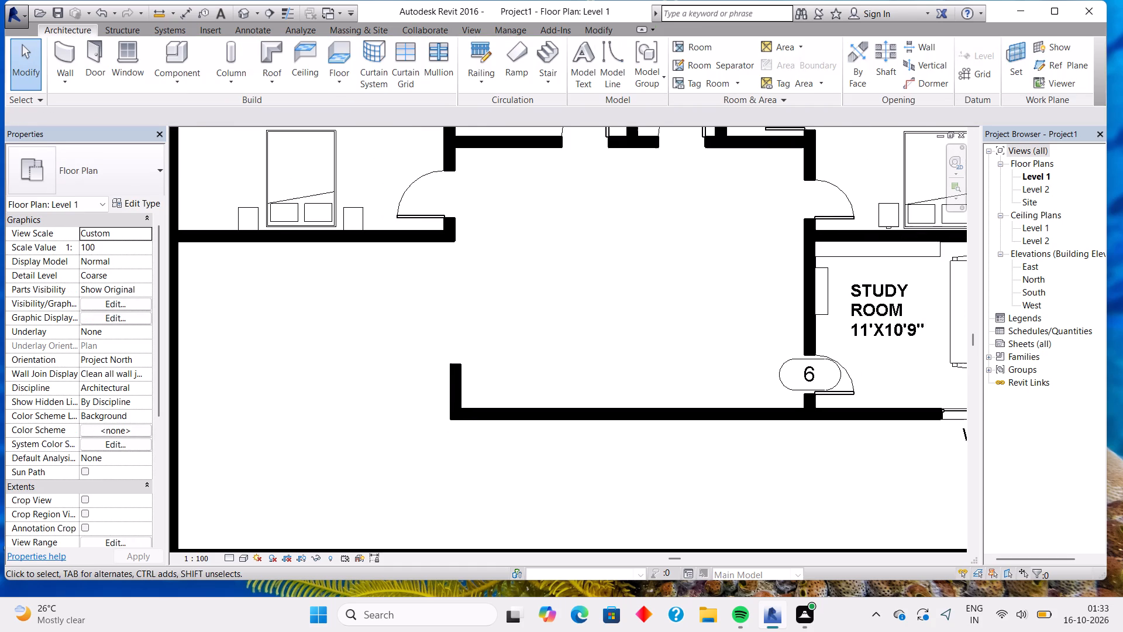
middle_click_drag(553, 259, 542, 301)
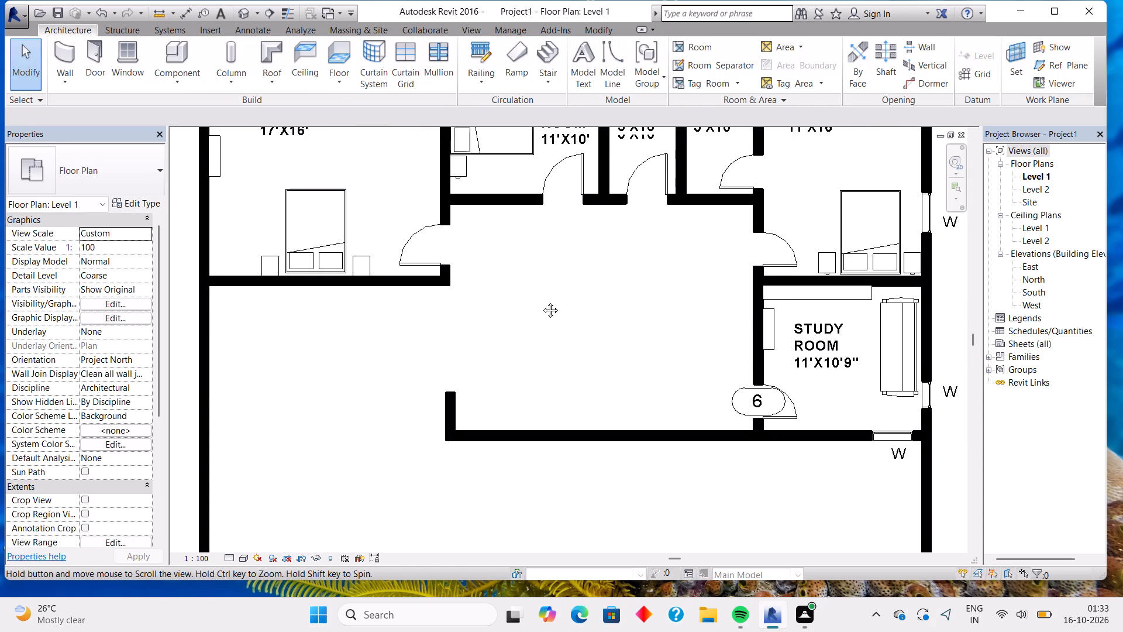
middle_click_drag(542, 301, 542, 311)
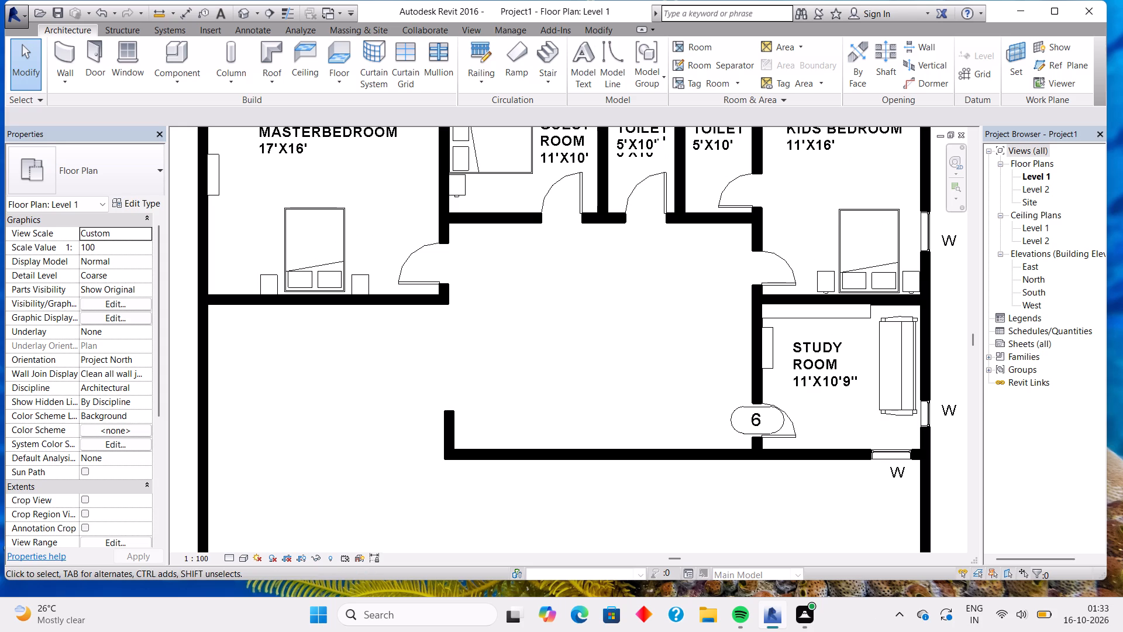
scroll(560, 376, "down", 3)
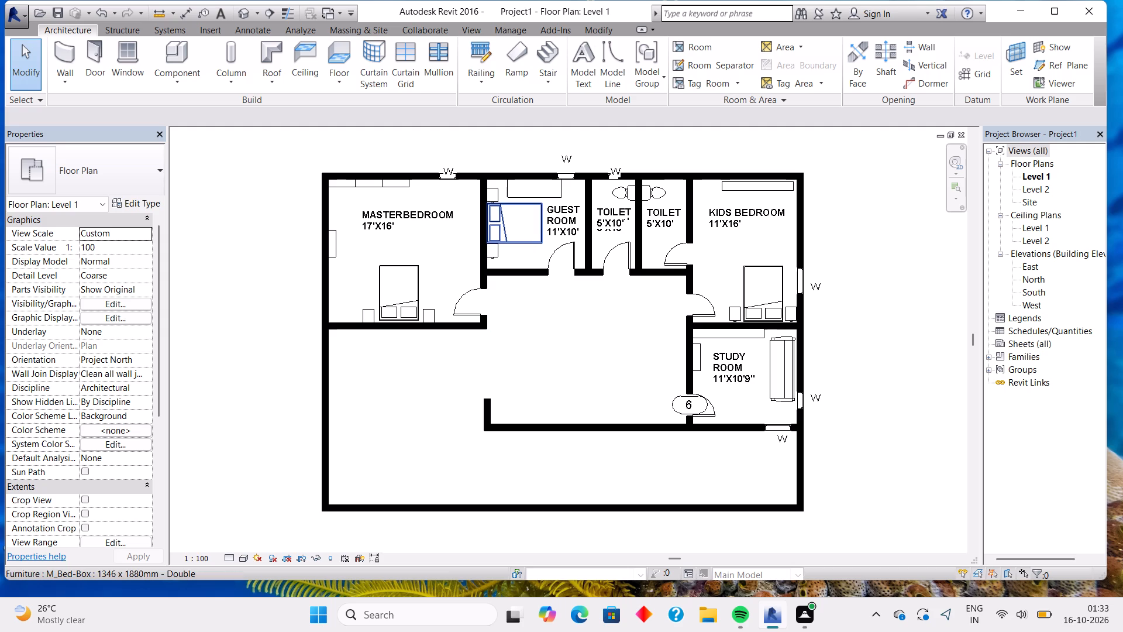
left_click(610, 66)
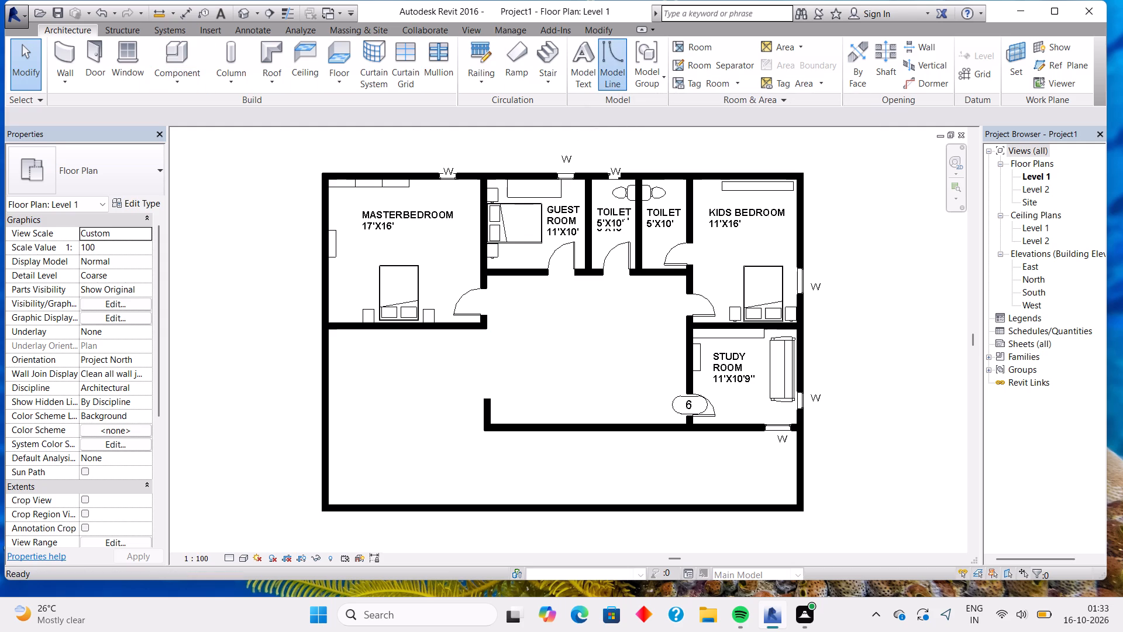
scroll(445, 364, "up", 6)
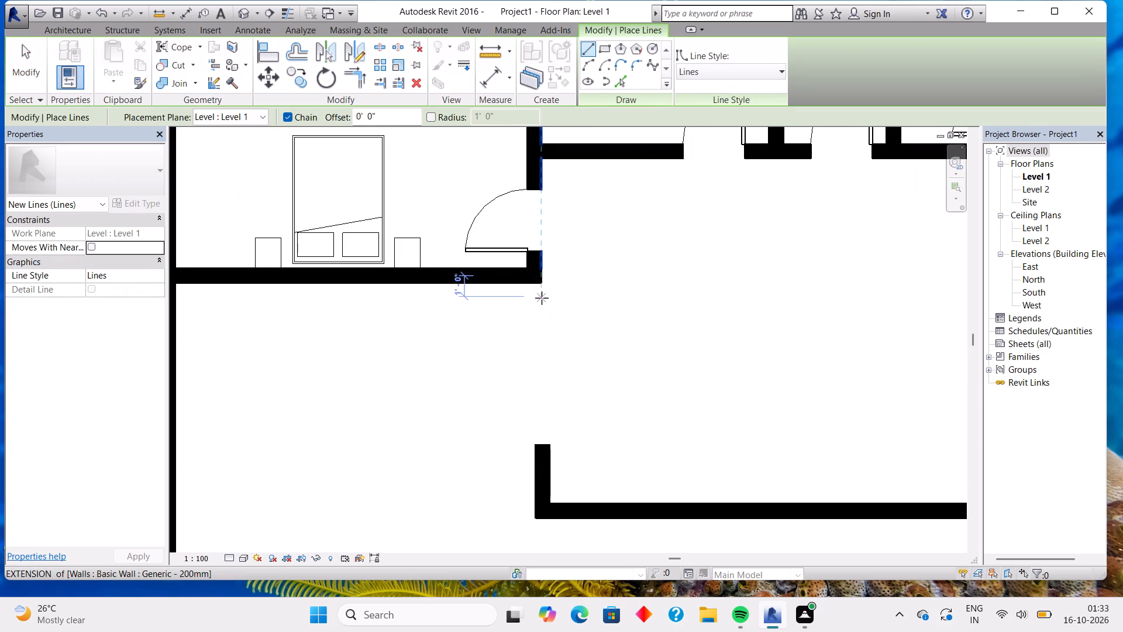
left_click(533, 281)
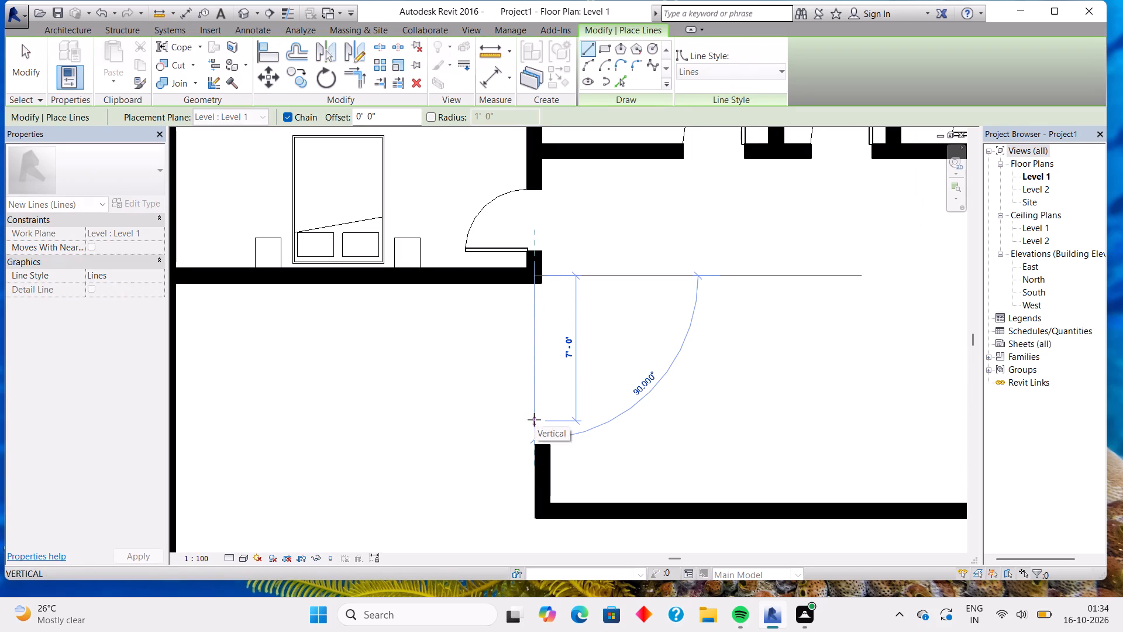
left_click(532, 443)
key("Escape")
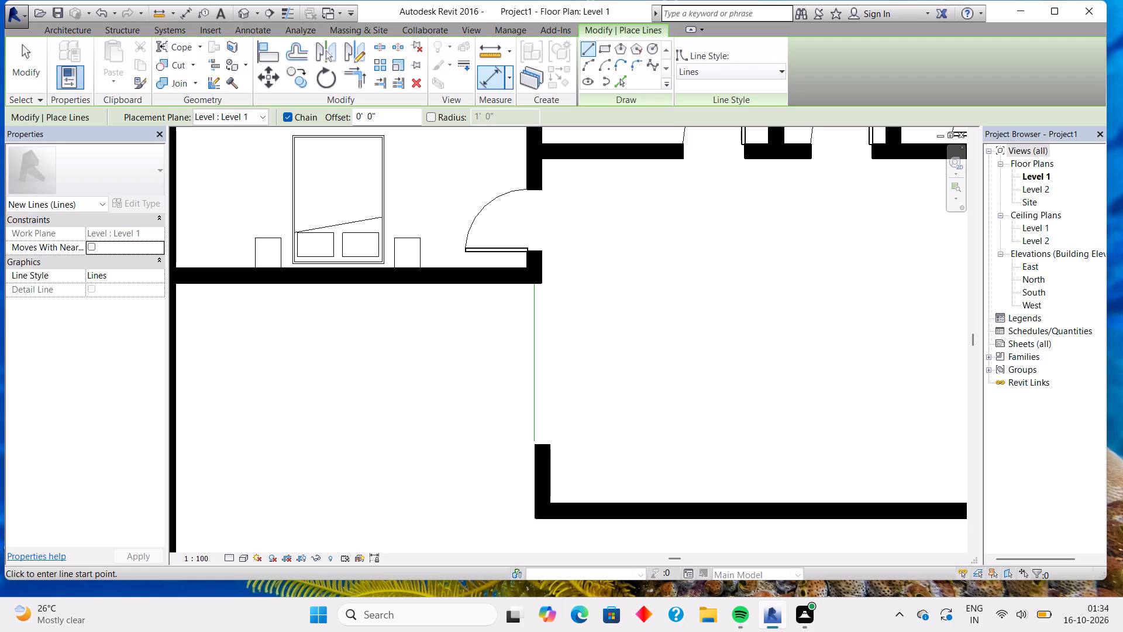
left_click(698, 66)
left_click(640, 221)
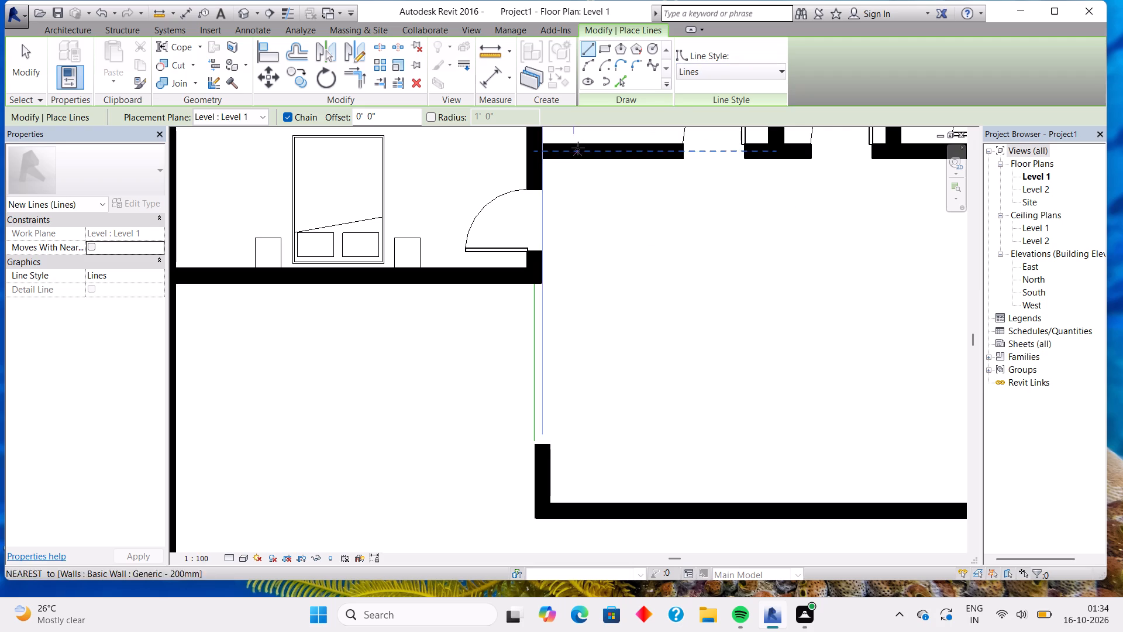
Measure the central hall's east-west width between the short wall and the study room's west wall with a temporary aligned dimension.
scroll(739, 226, "down", 5)
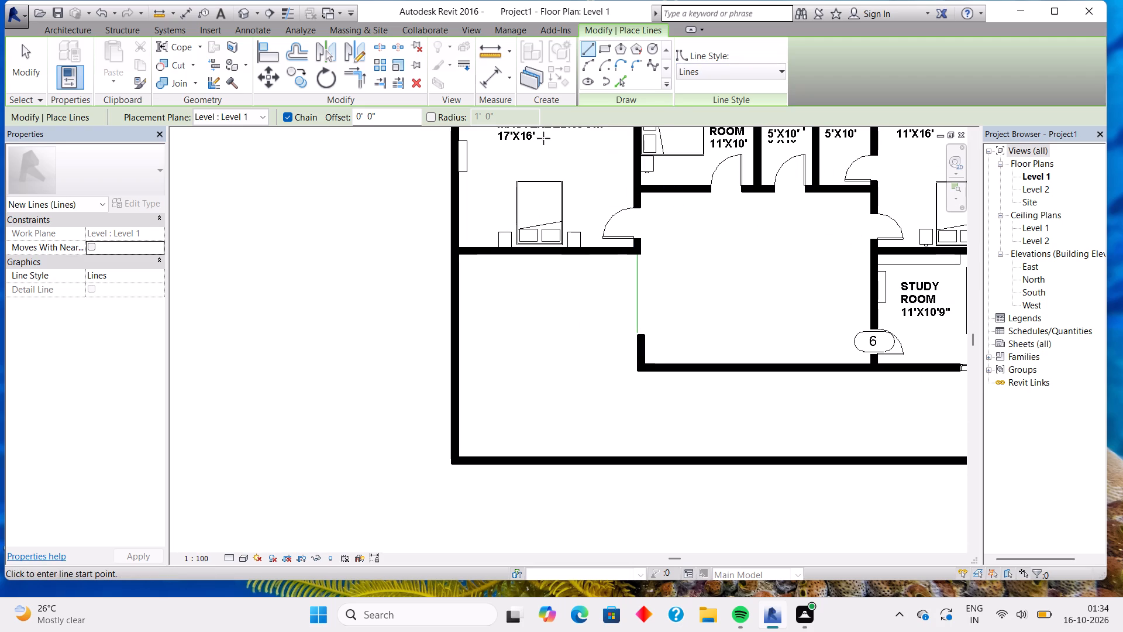
left_click(498, 75)
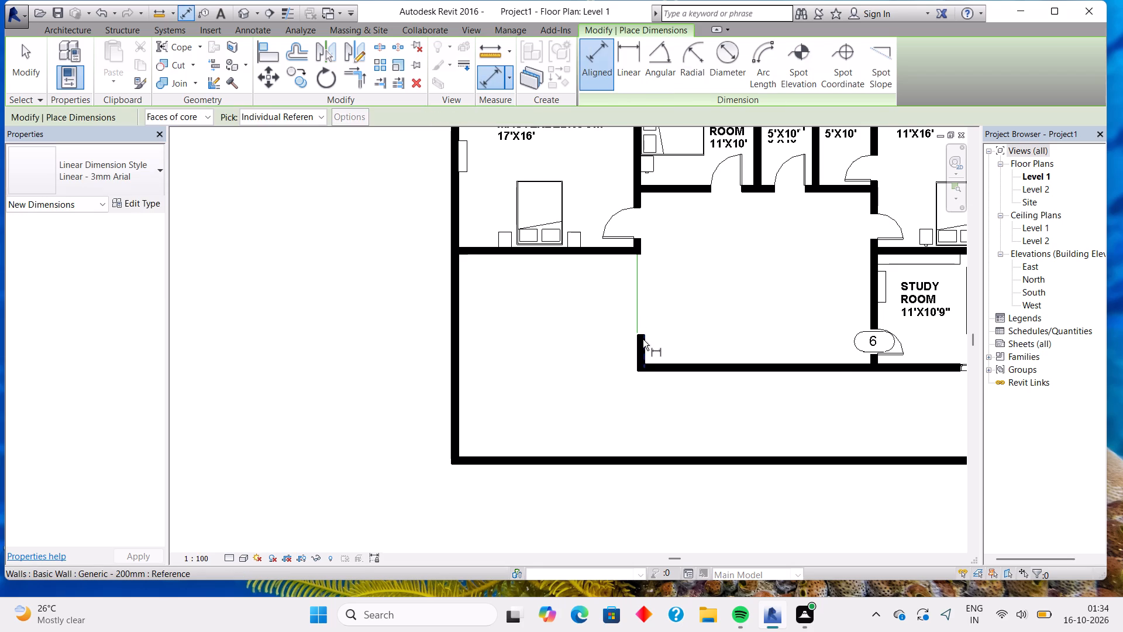
left_click(643, 338)
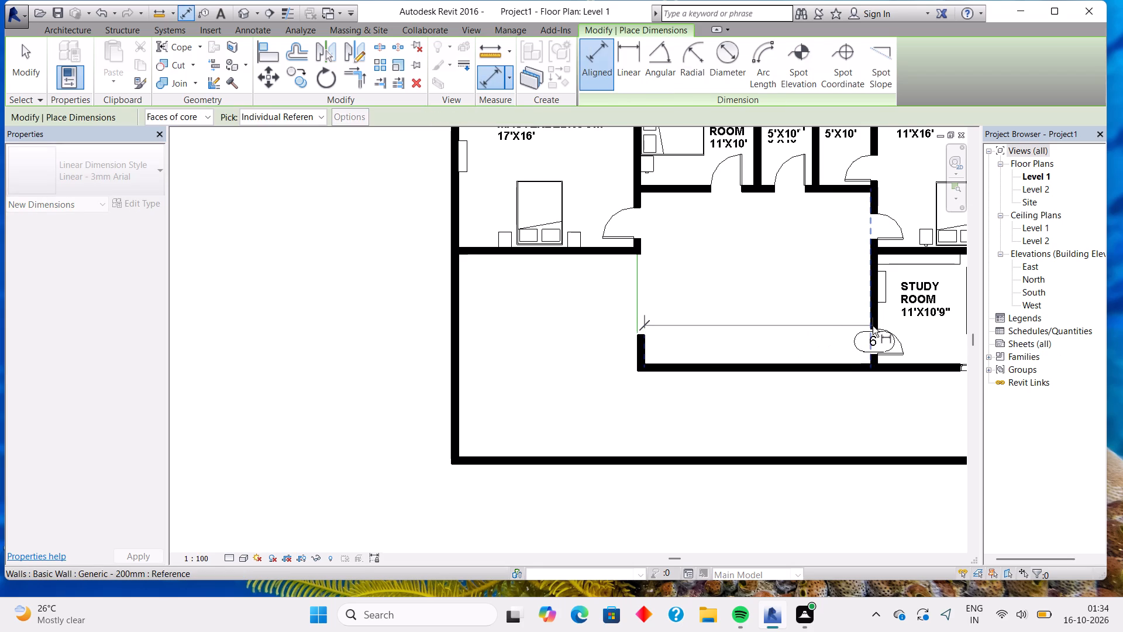
scroll(863, 317, "up", 4)
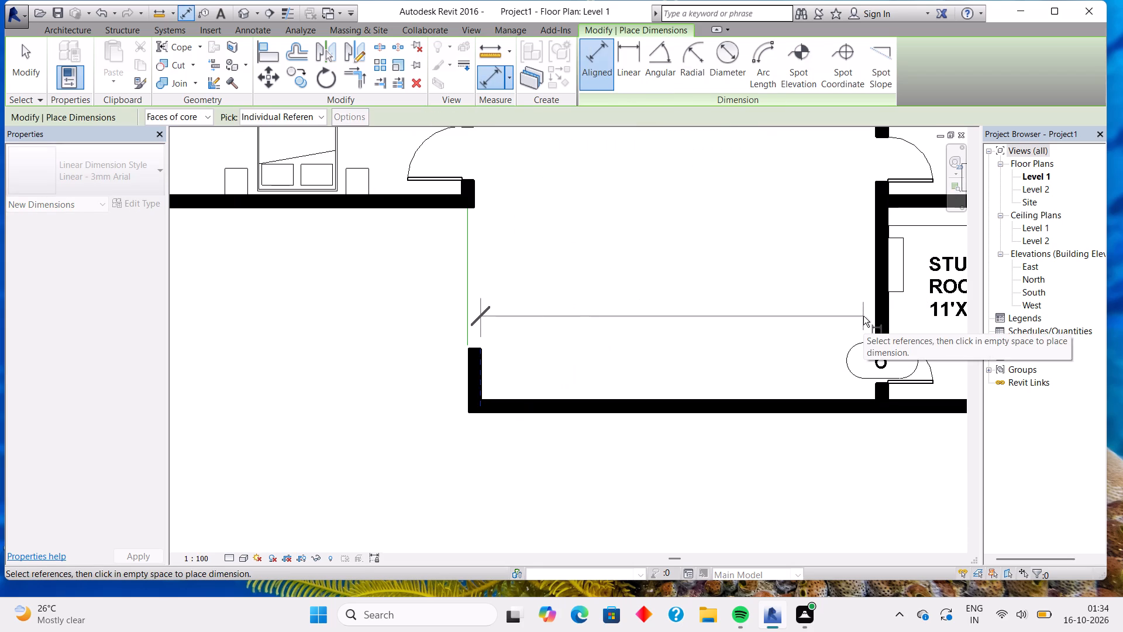
left_click(874, 306)
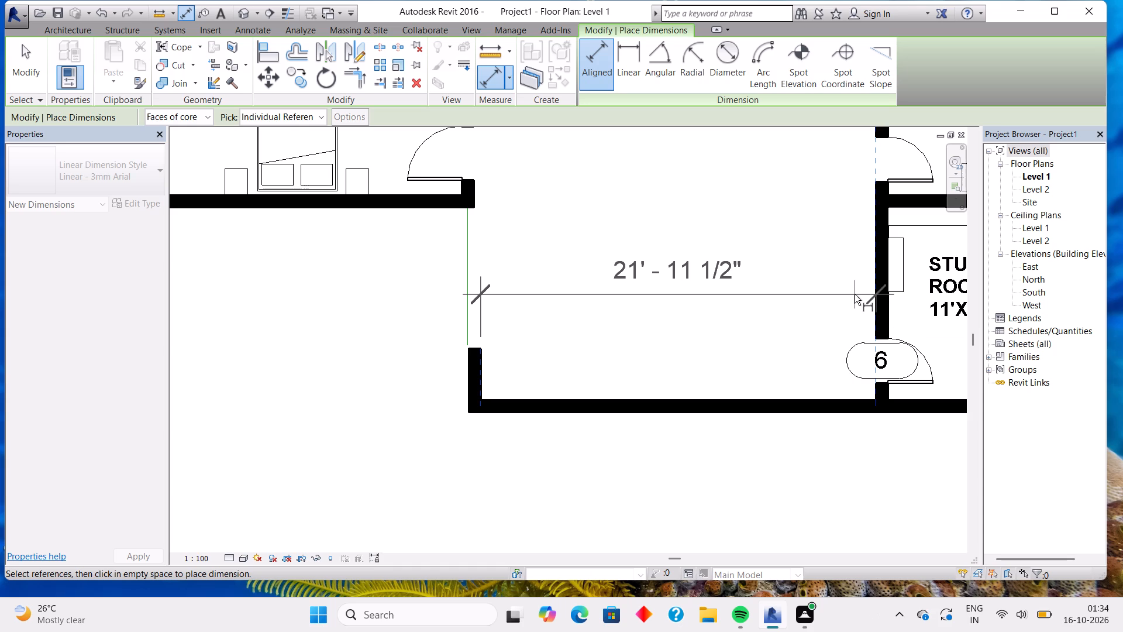
key("Escape")
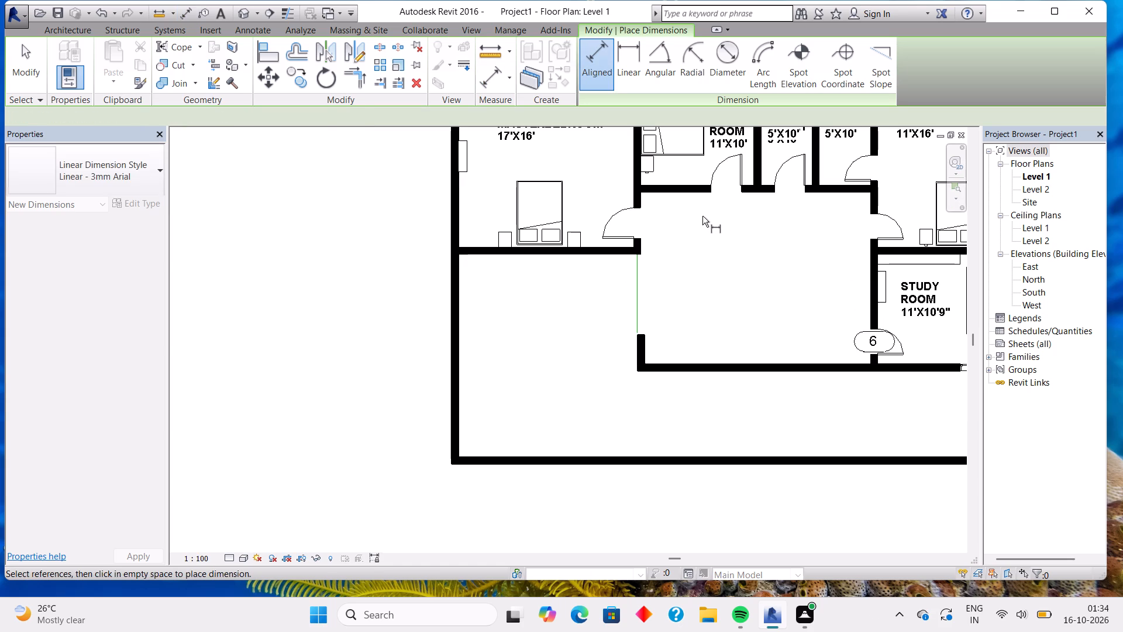
Measure the central hall's north-south depth from the guest room's south wall to the hall's south wall.
left_click(693, 197)
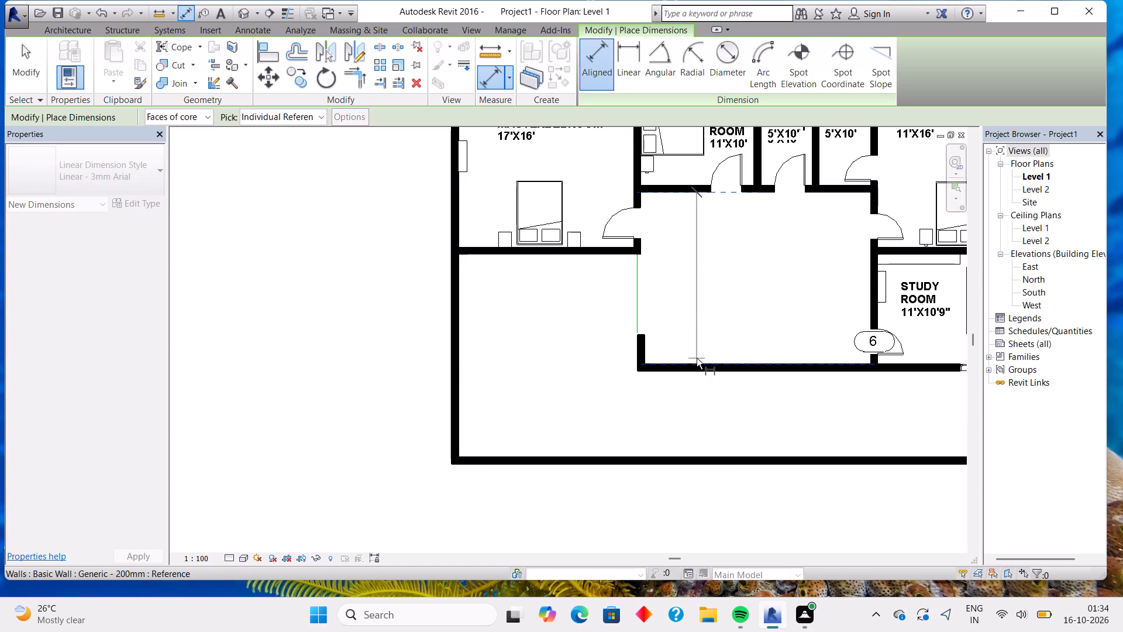
scroll(697, 357, "up", 4)
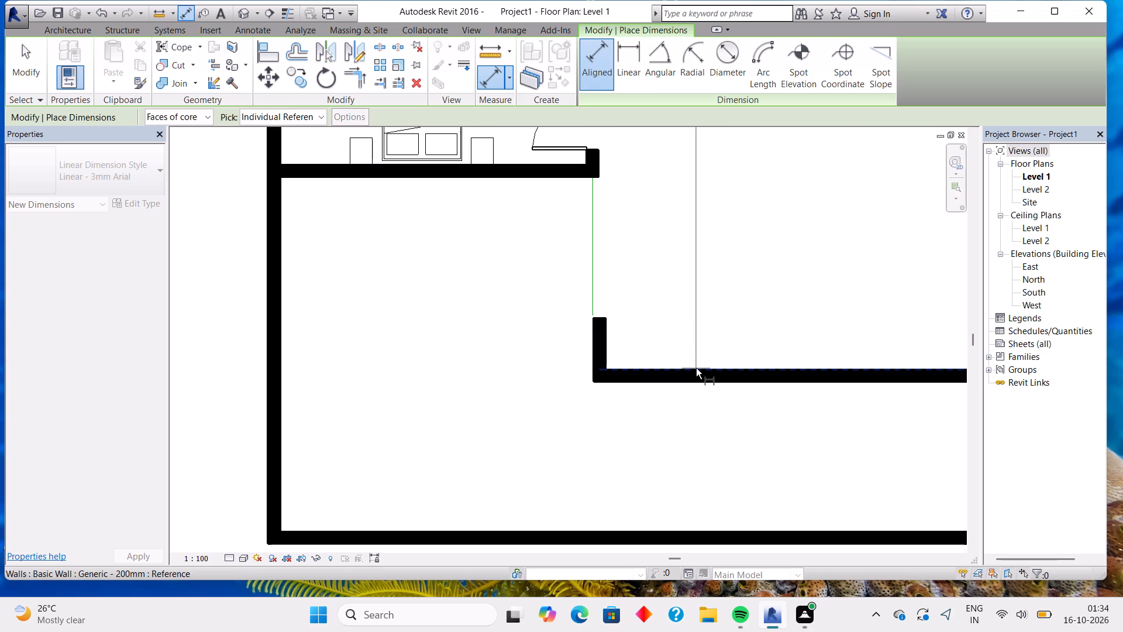
left_click(696, 368)
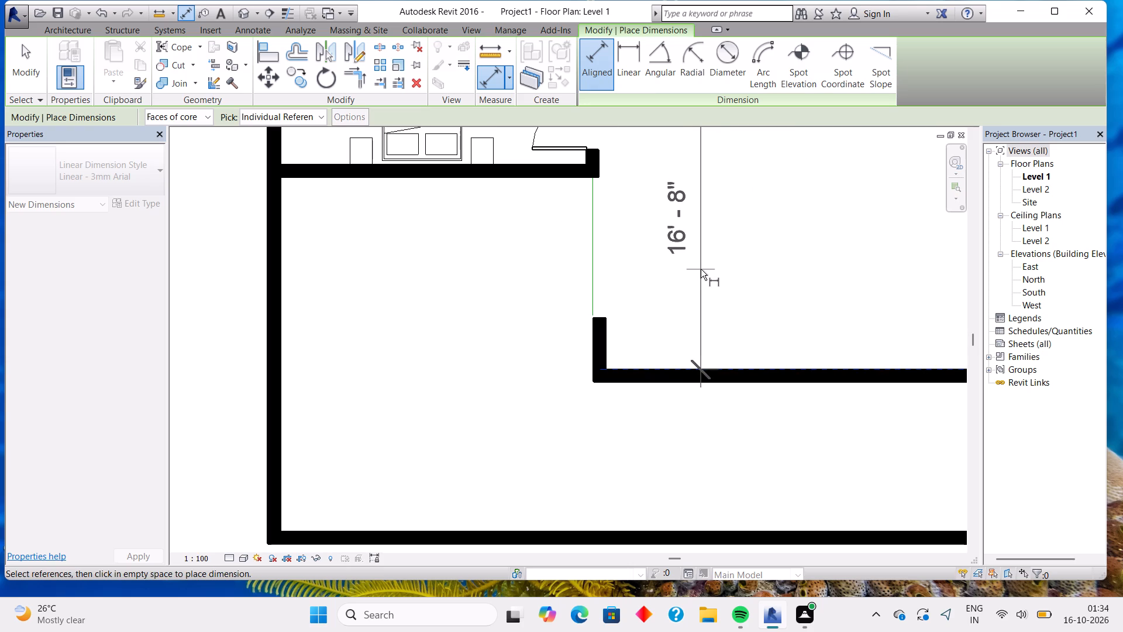
scroll(701, 269, "down", 5)
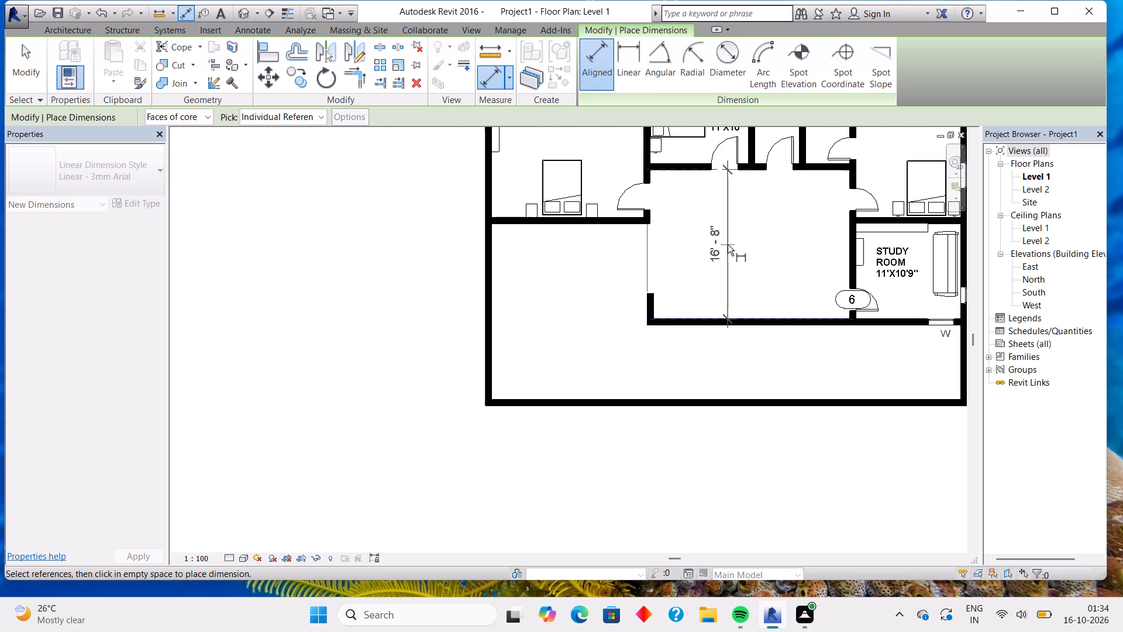
scroll(728, 245, "down", 1)
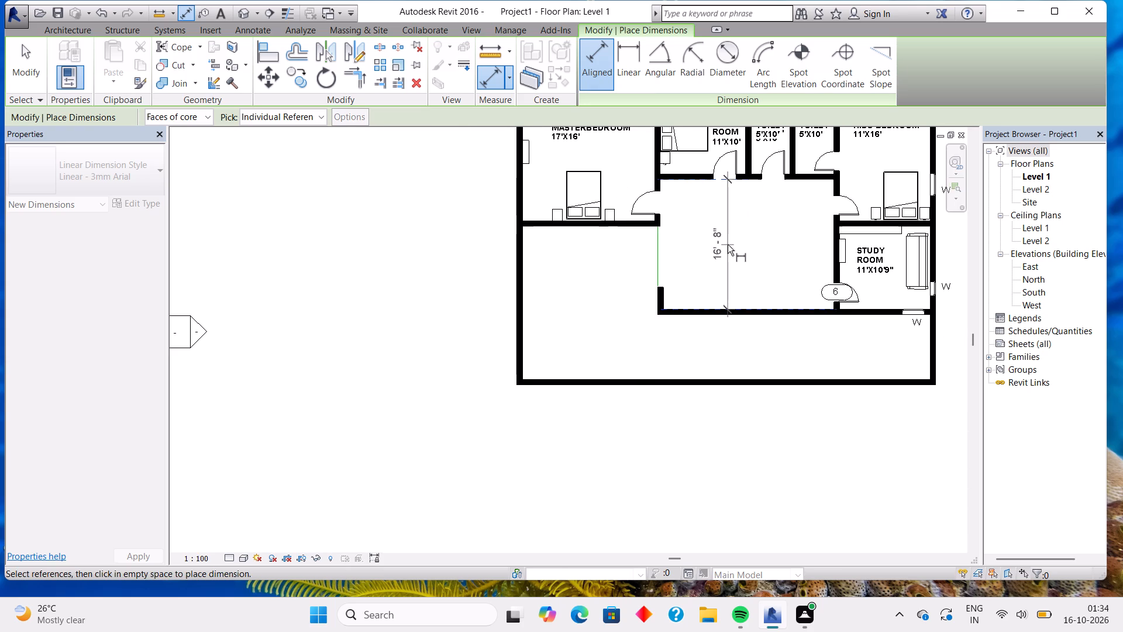
key("Escape")
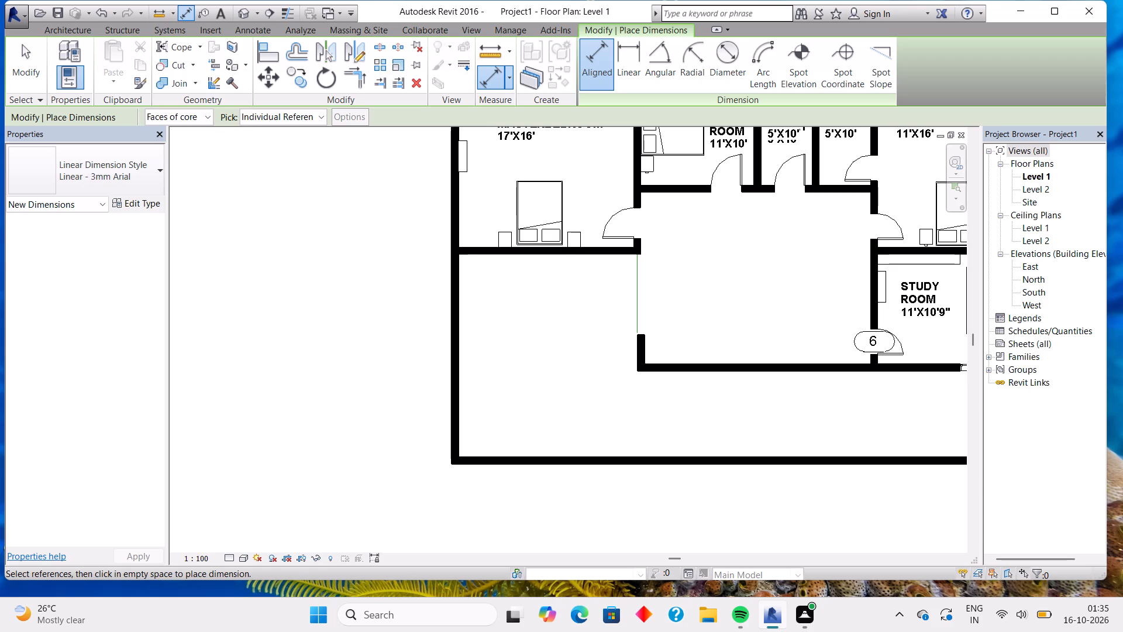
Place three M_Sofa-Pensi 2134mm sofas in the central hall: one along the study room wall and one each on the north and south sides.
left_click(71, 29)
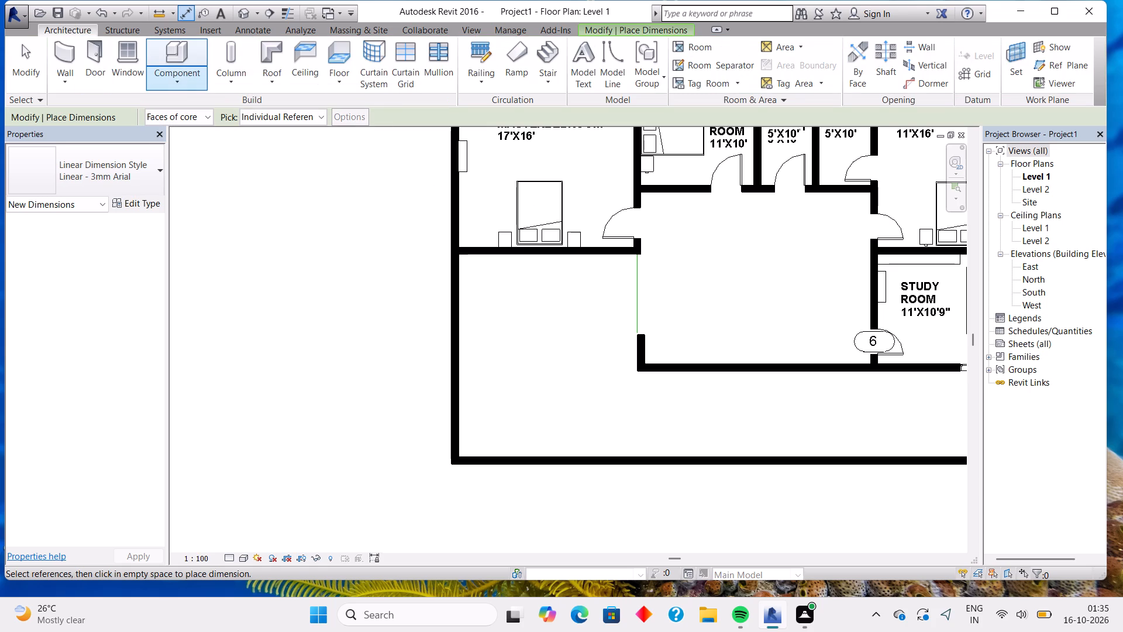
left_click(175, 40)
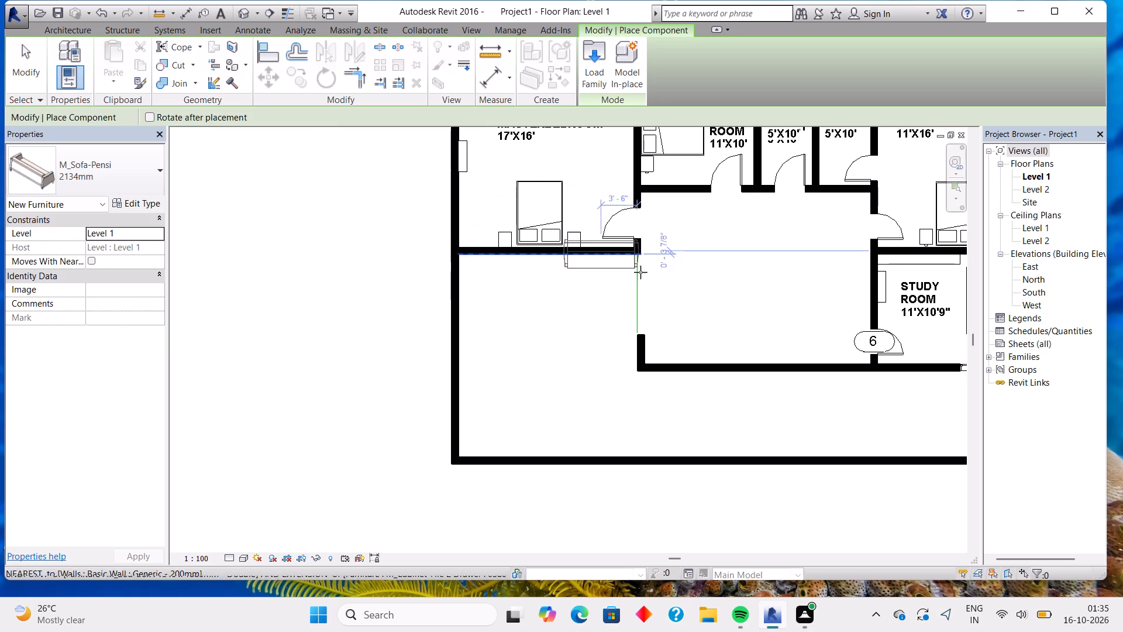
key("space")
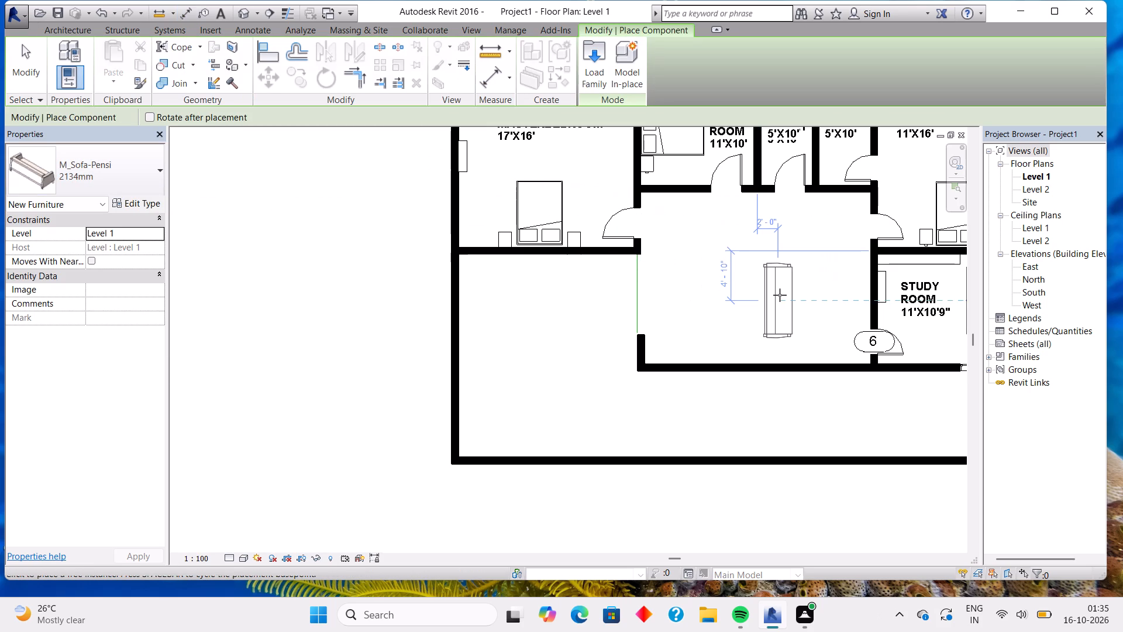
key("space")
key("space")
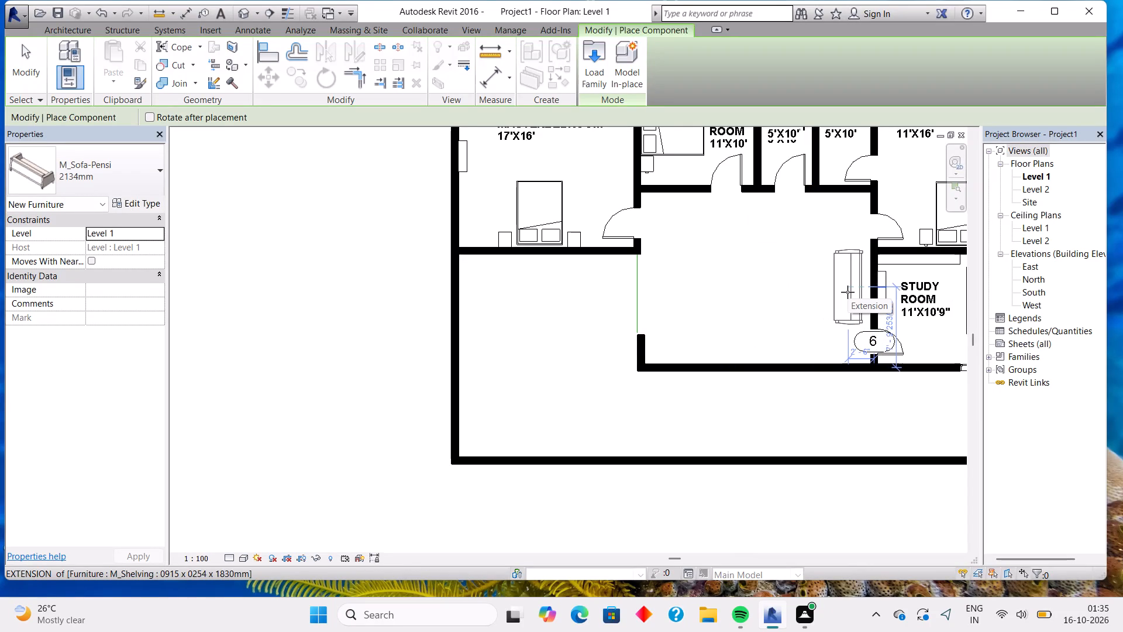
left_click(848, 292)
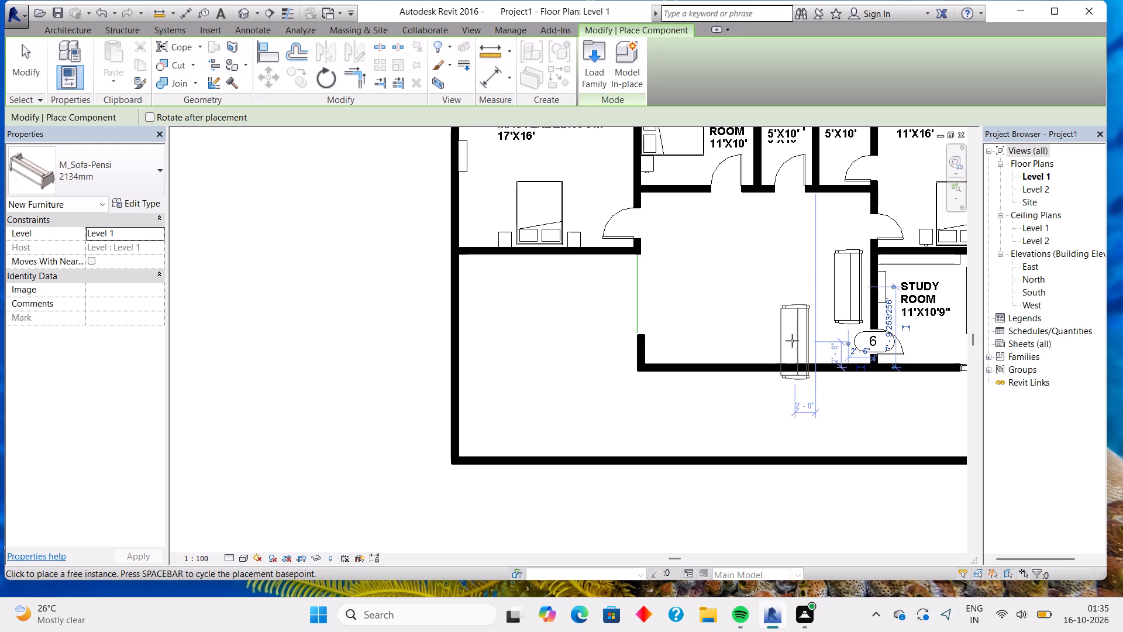
key("space")
left_click(792, 341)
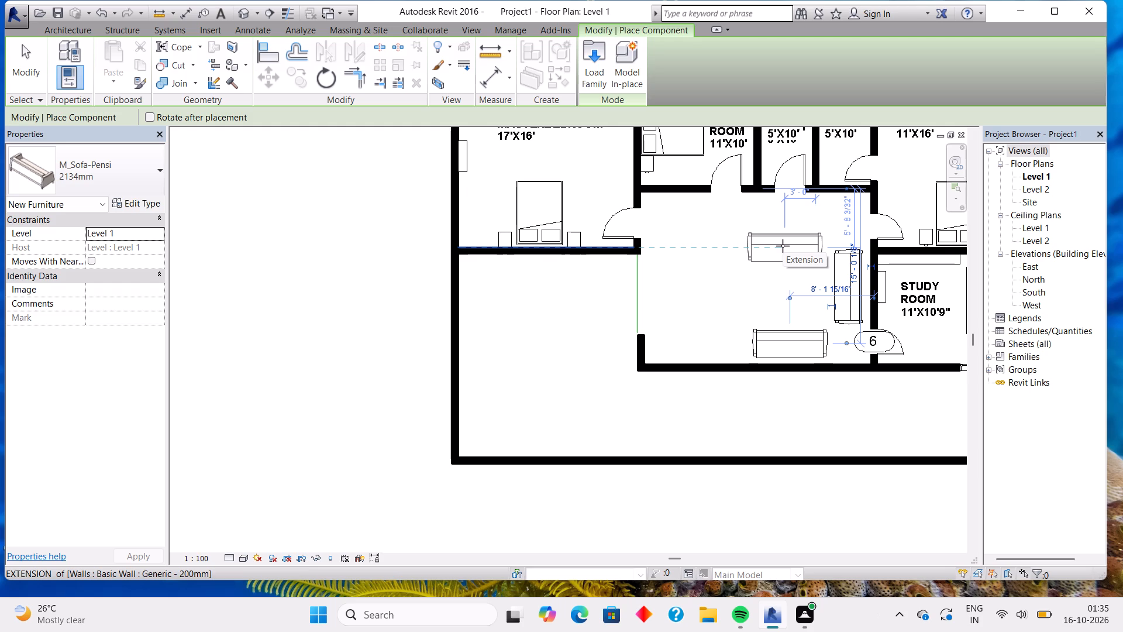
left_click(783, 246)
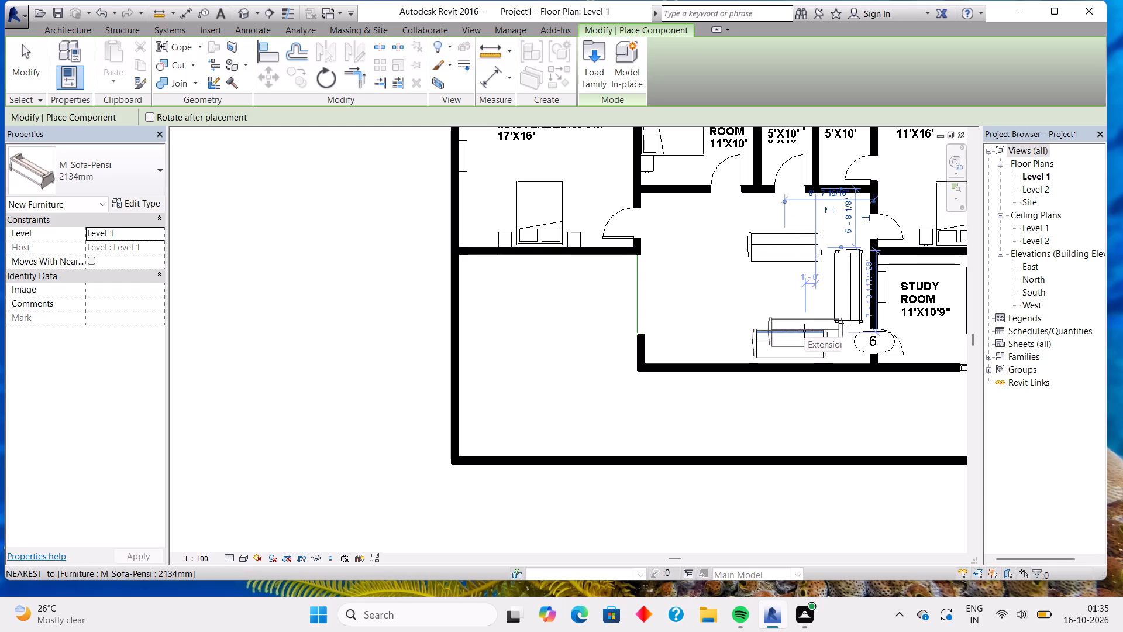
key("Escape")
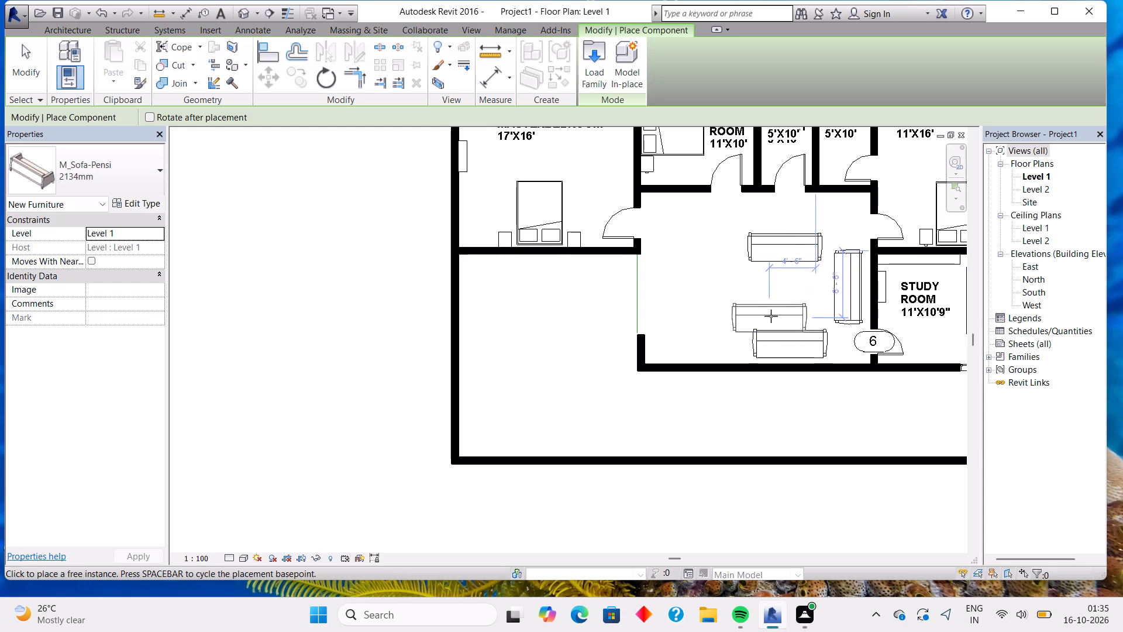
key("Escape")
Replace the hall's south sofa with a new M_Sofa-Pensi 2134mm, roughly in line with the north sofa and centred about 2' 6" from the south wall.
left_click(788, 330)
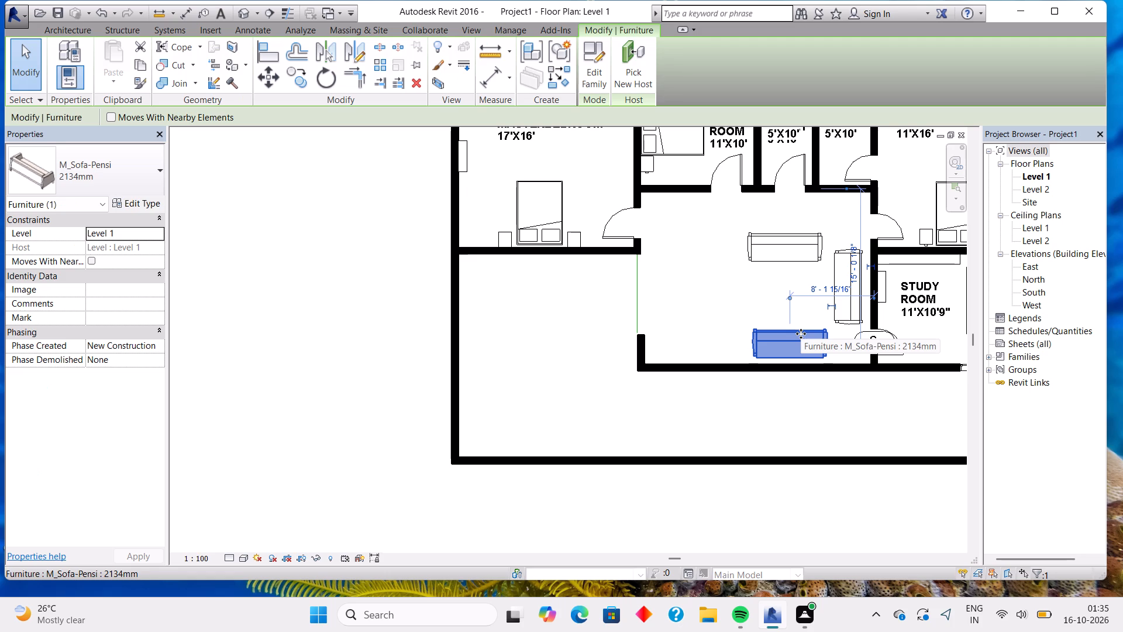
key("Delete")
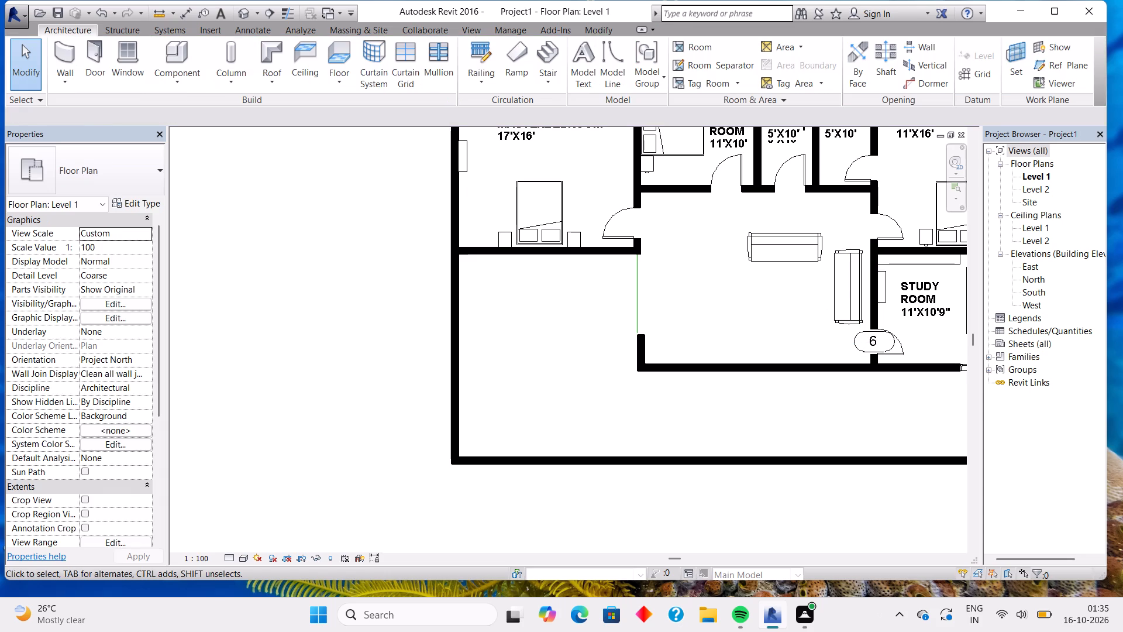
left_click(172, 59)
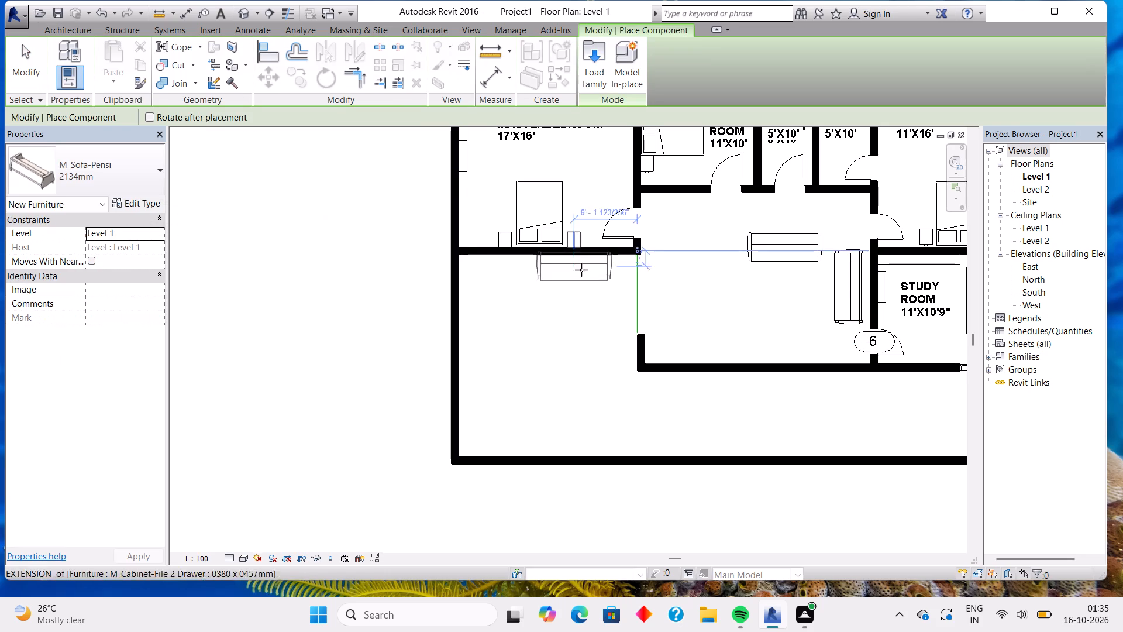
key("space")
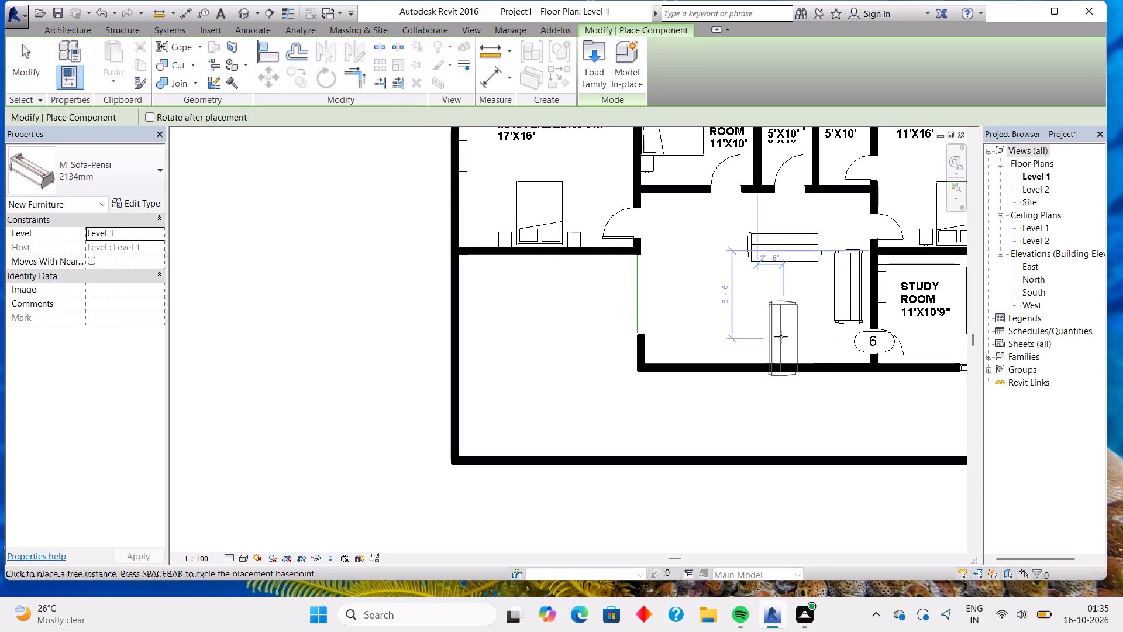
key("space")
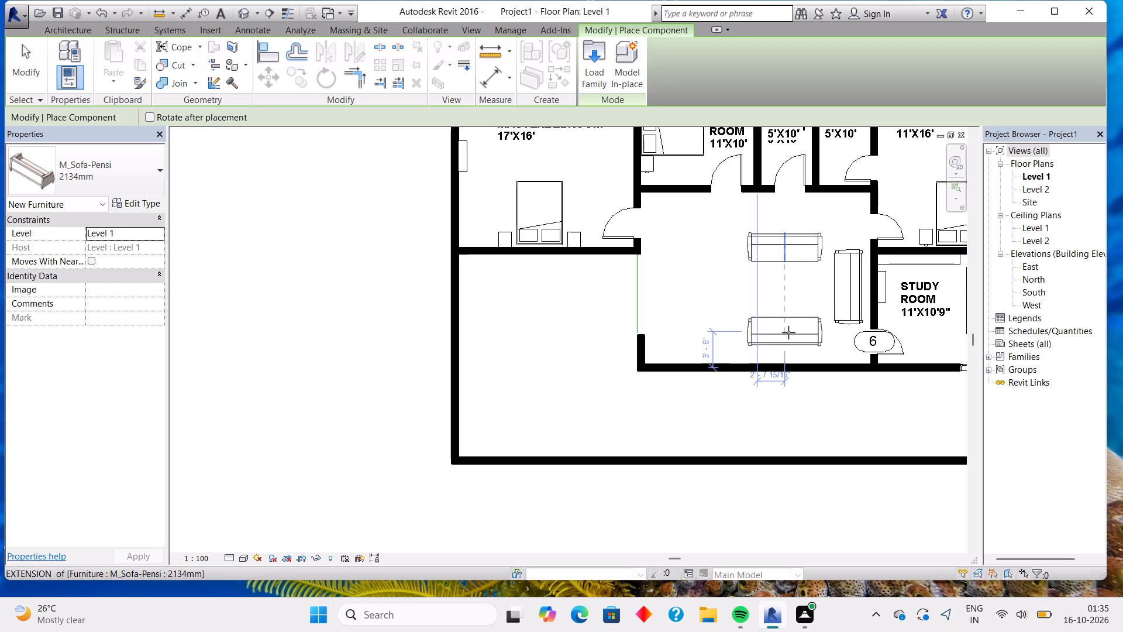
left_click(791, 341)
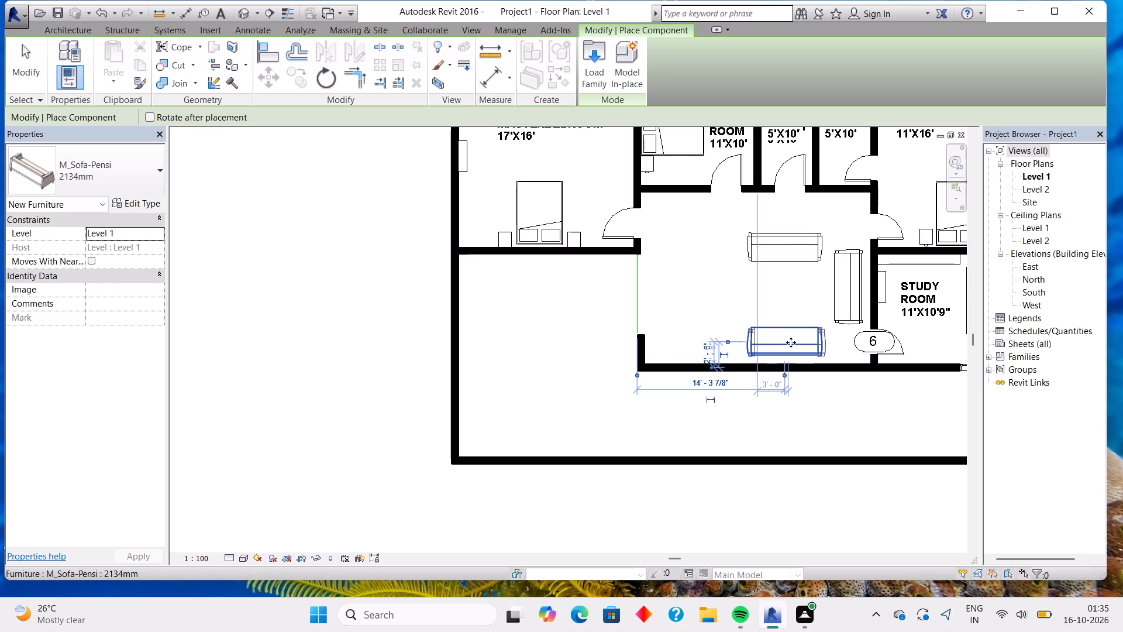
Place an M_Cabinet-File 2 Drawer 0915 x 0380mm Lat. as a centre table between the hall's north and south sofas.
key("Escape")
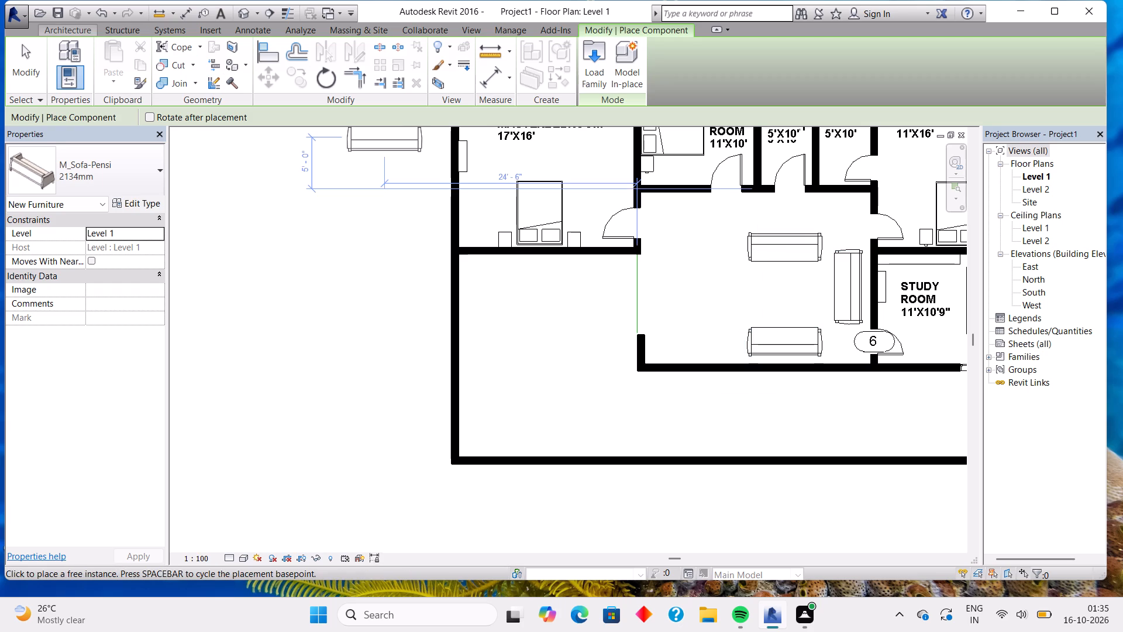
left_click(82, 30)
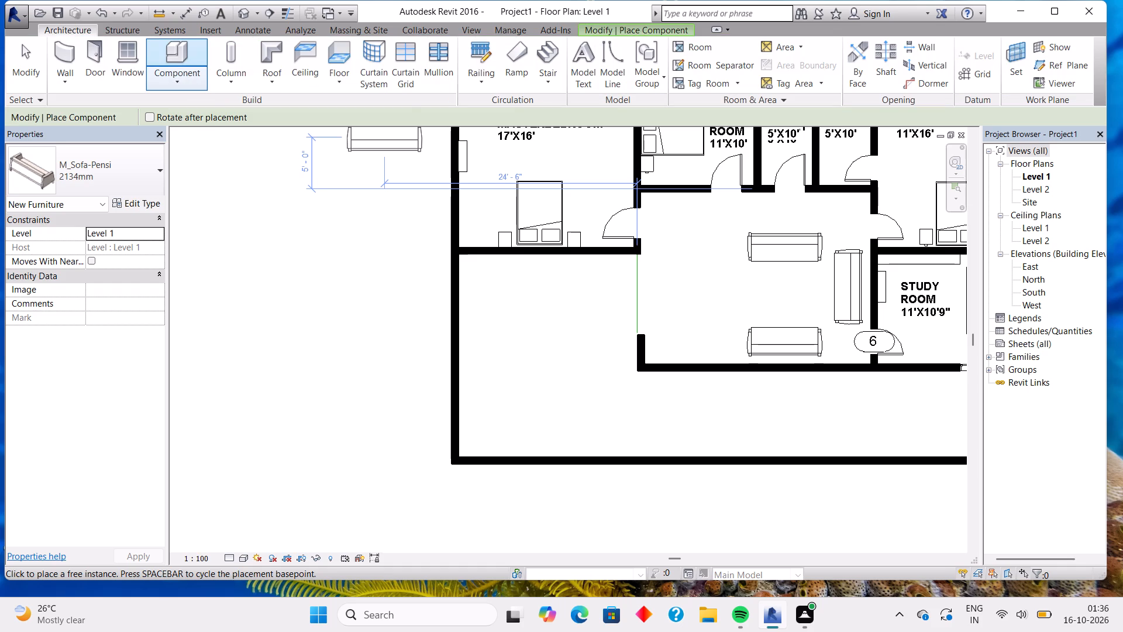
left_click(161, 52)
left_click(124, 156)
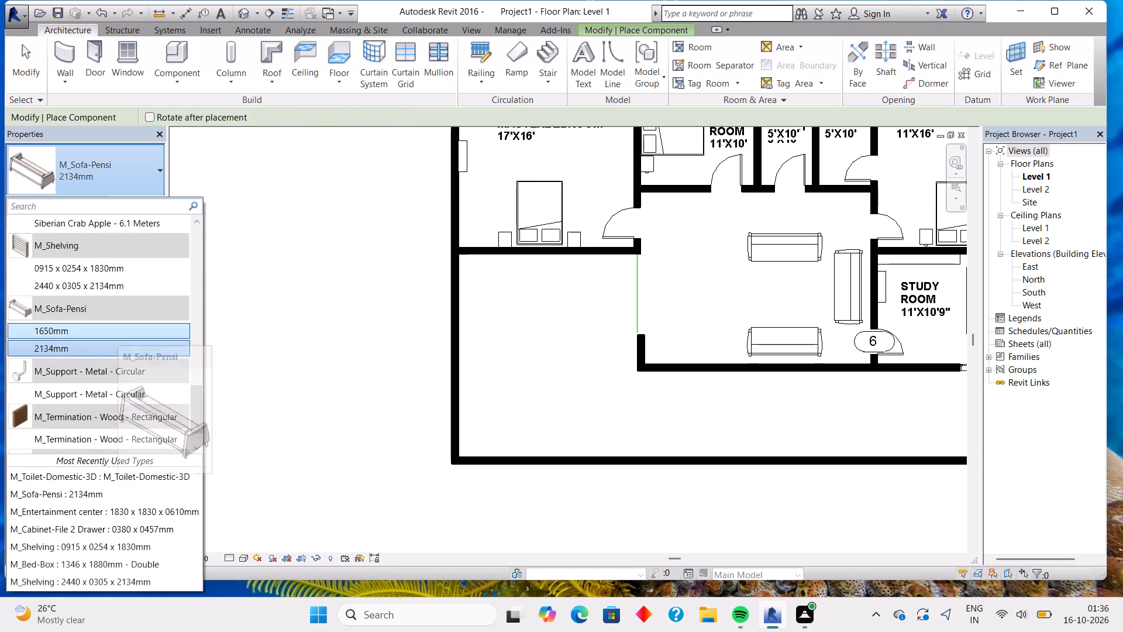
scroll(108, 257, "up", 7)
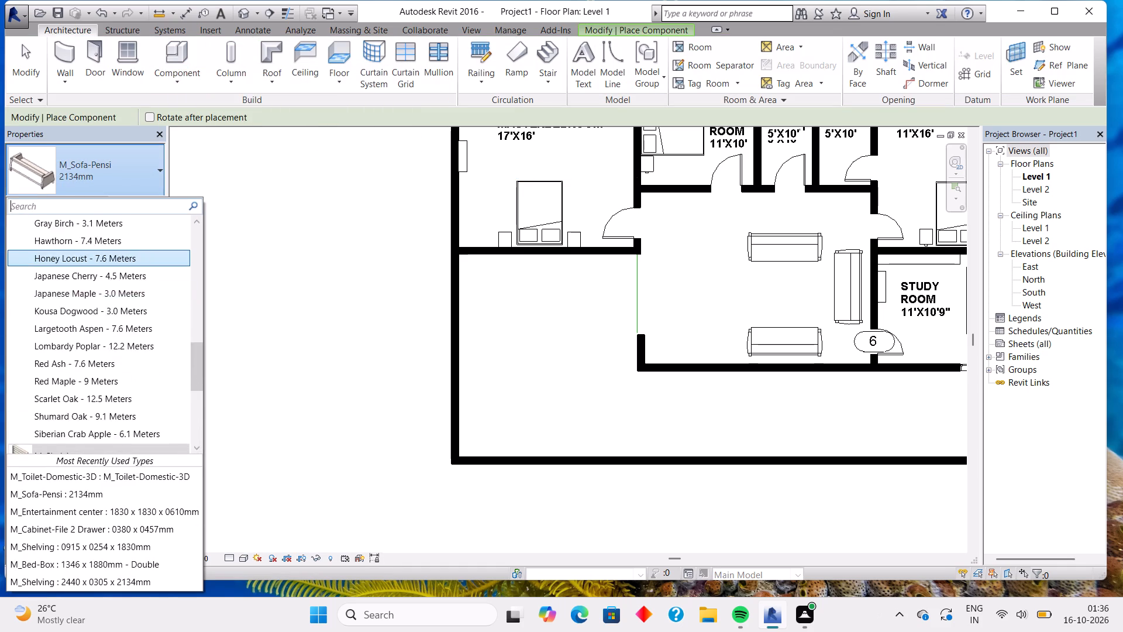
scroll(107, 259, "up", 9)
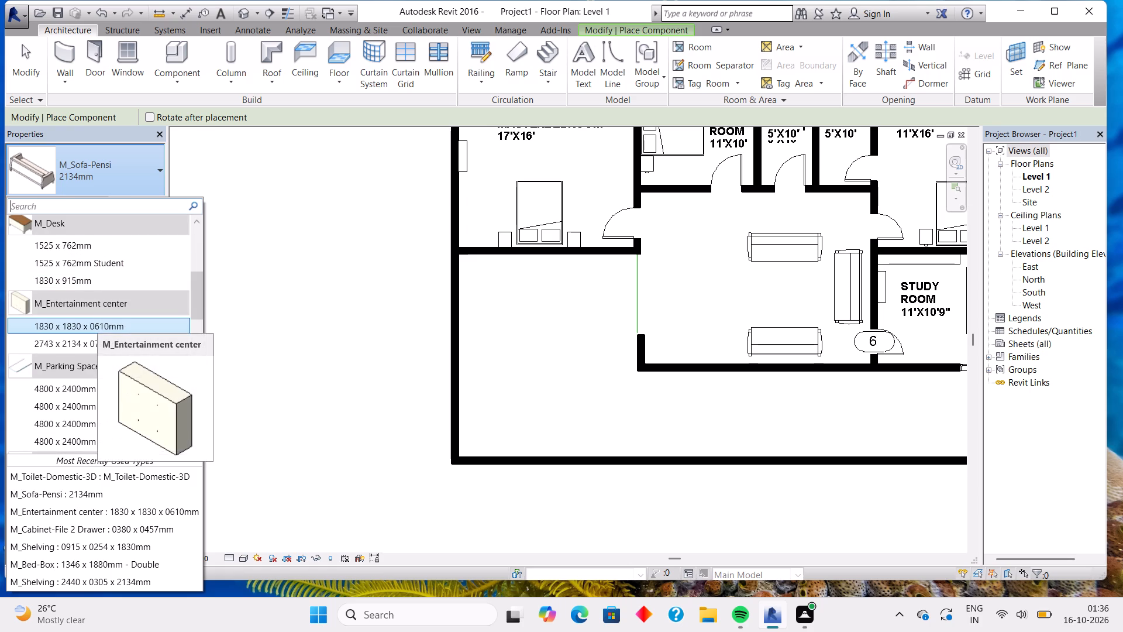
scroll(101, 251, "up", 2)
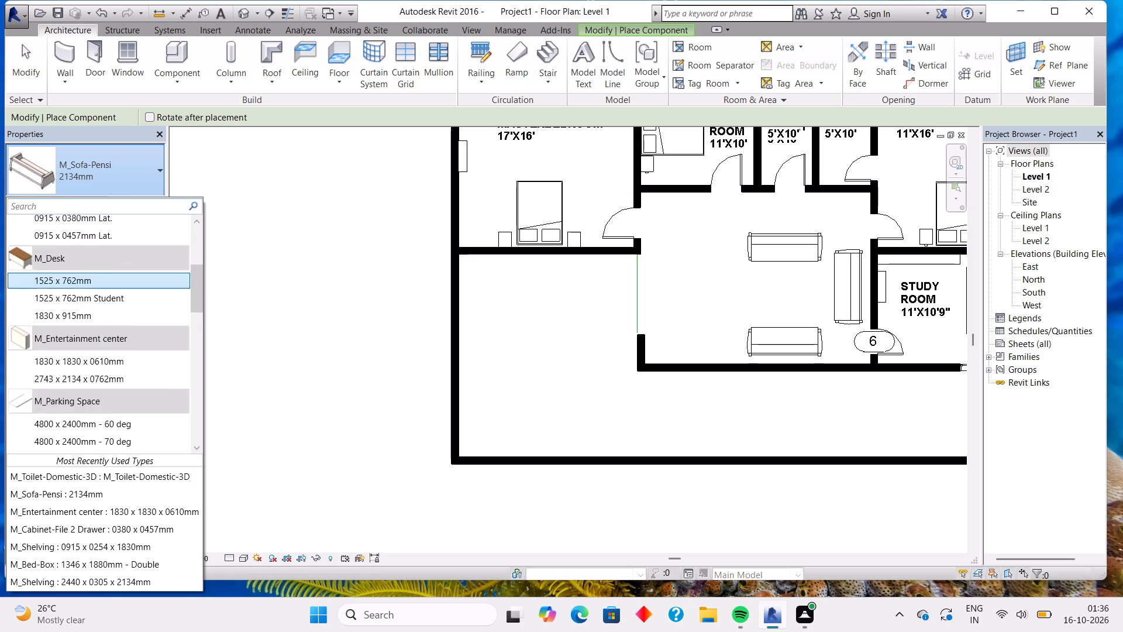
scroll(101, 251, "up", 5)
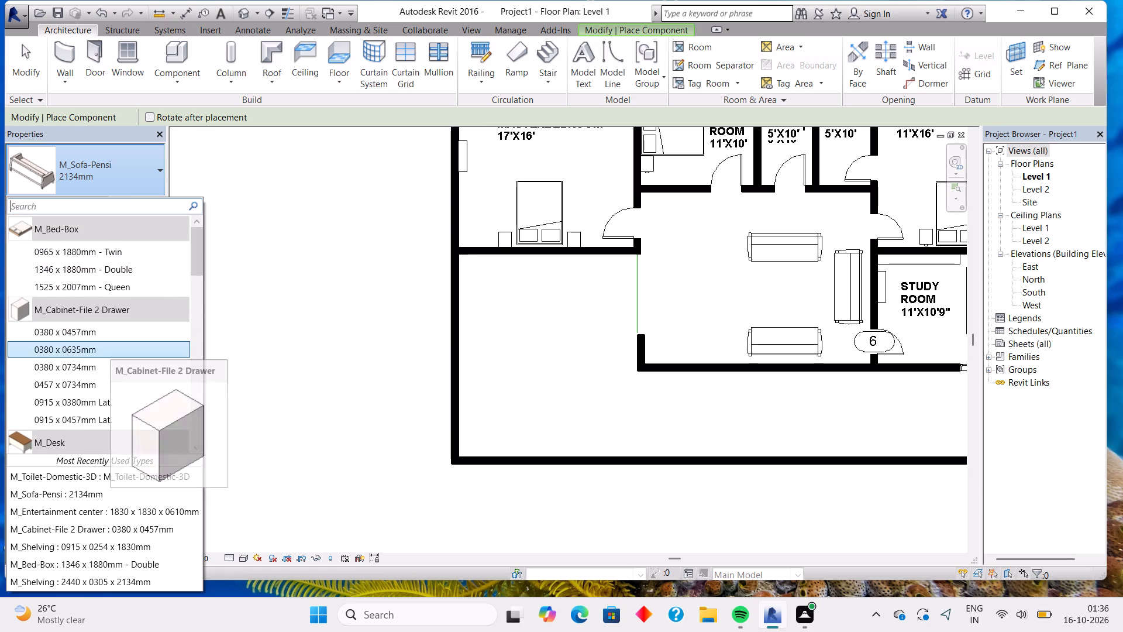
left_click(110, 348)
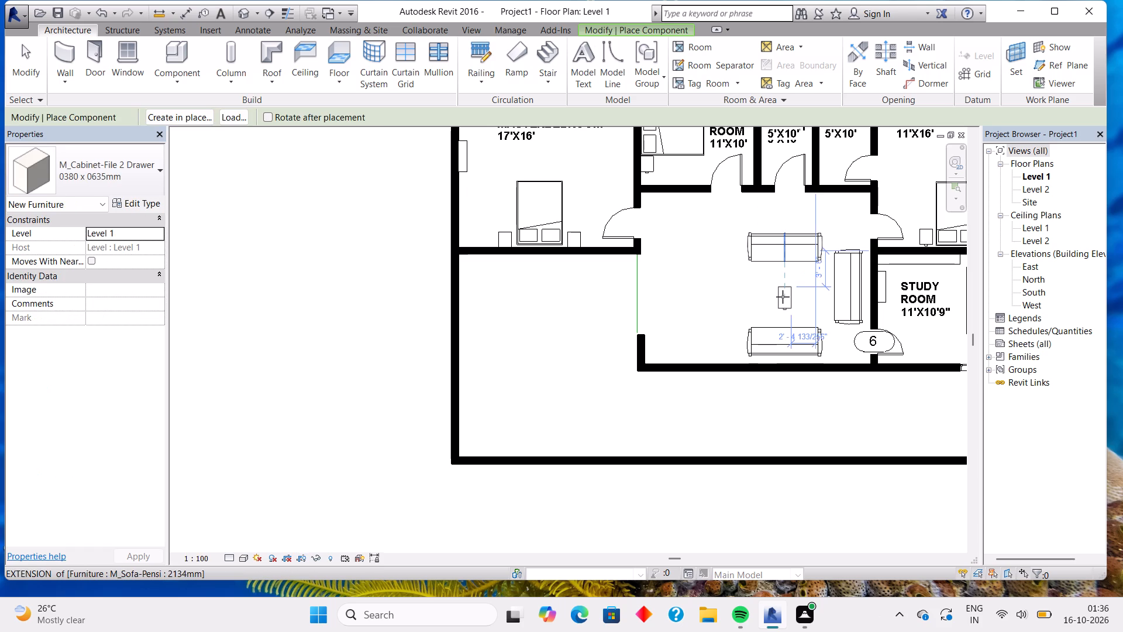
left_click(73, 170)
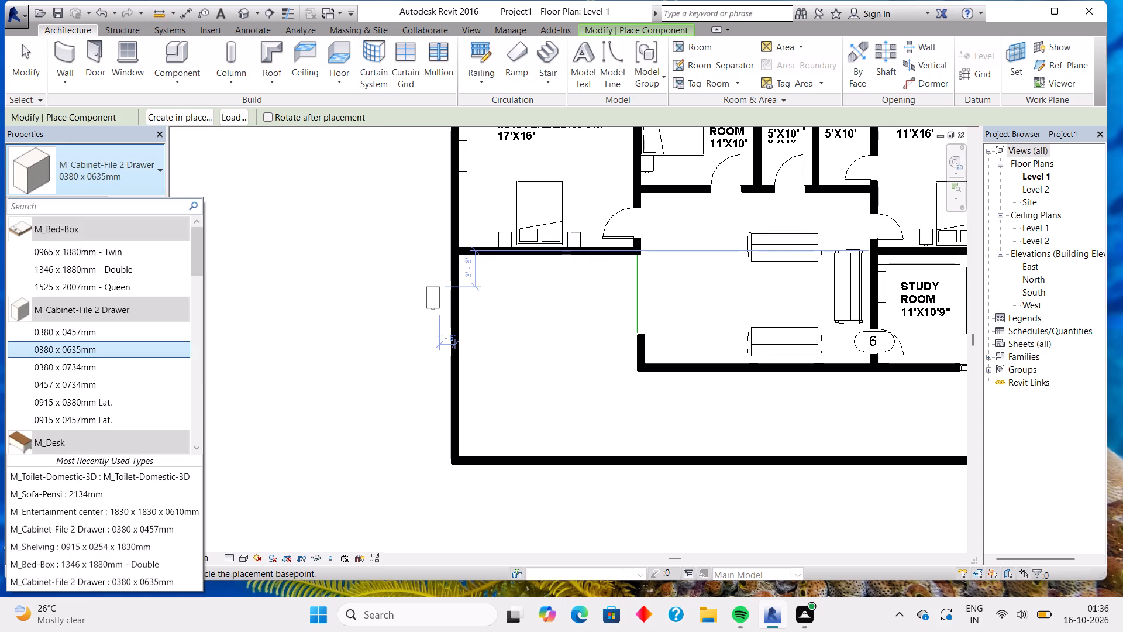
left_click(74, 381)
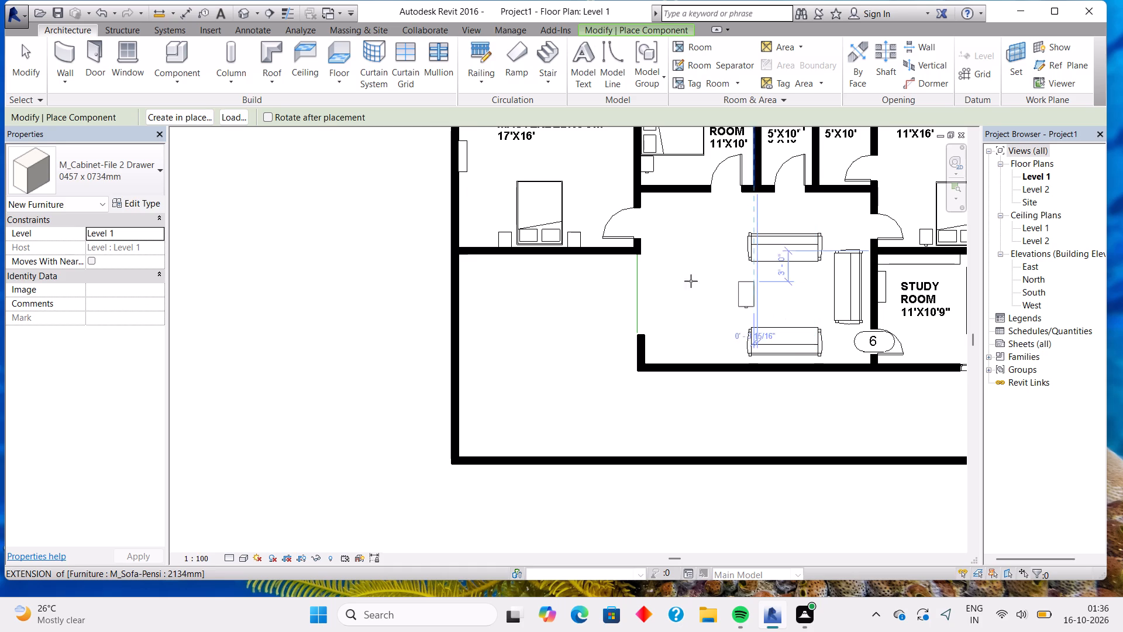
left_click(146, 178)
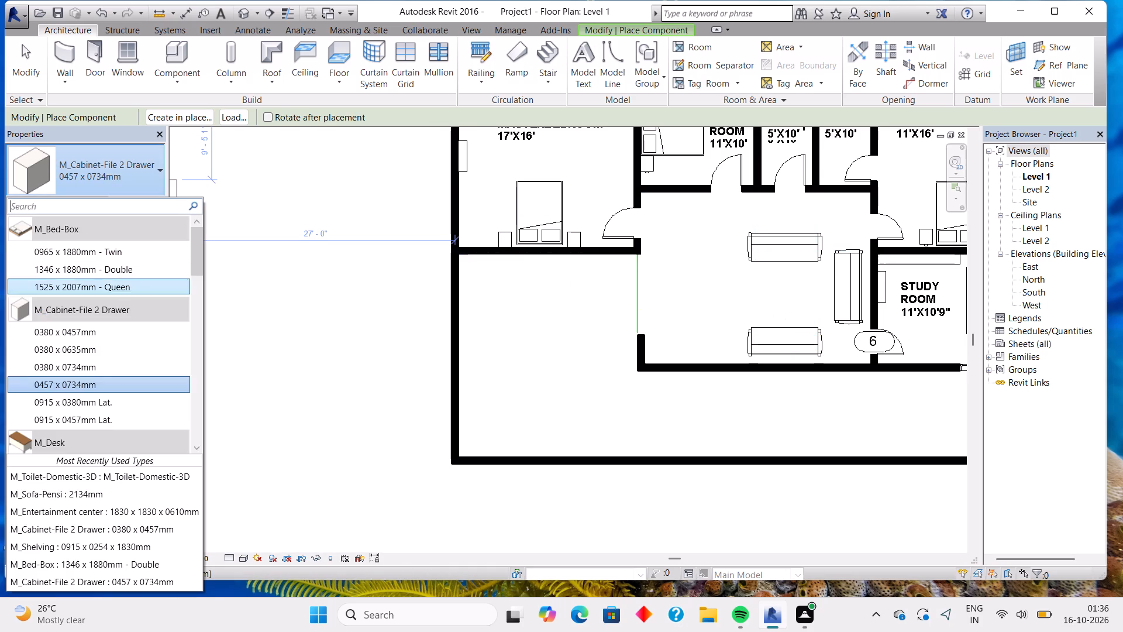
left_click(115, 396)
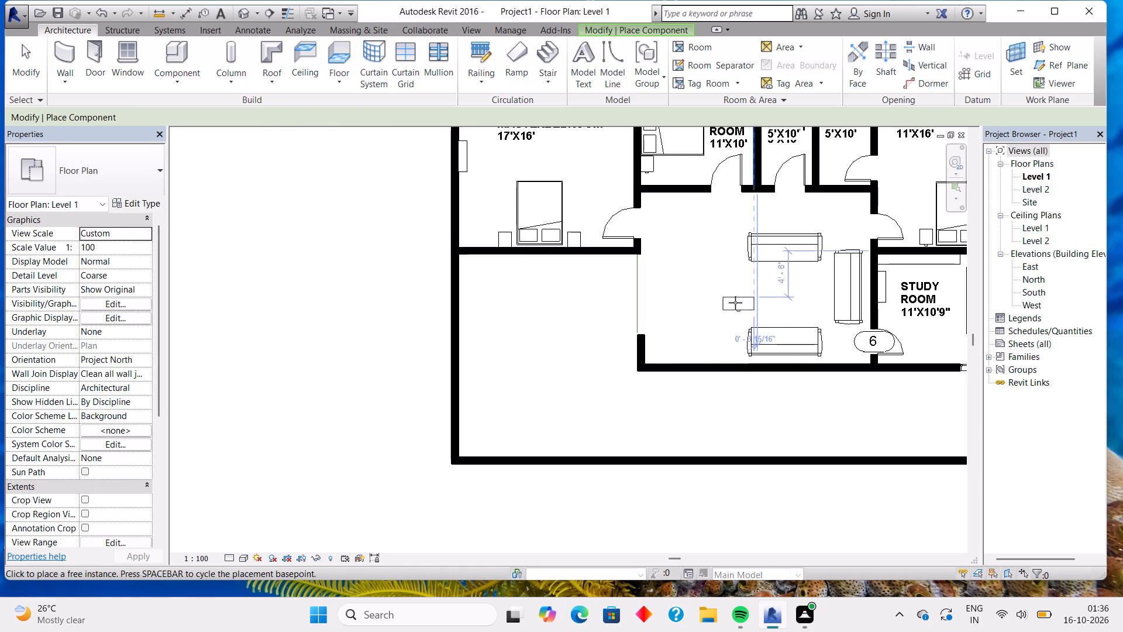
left_click(784, 292)
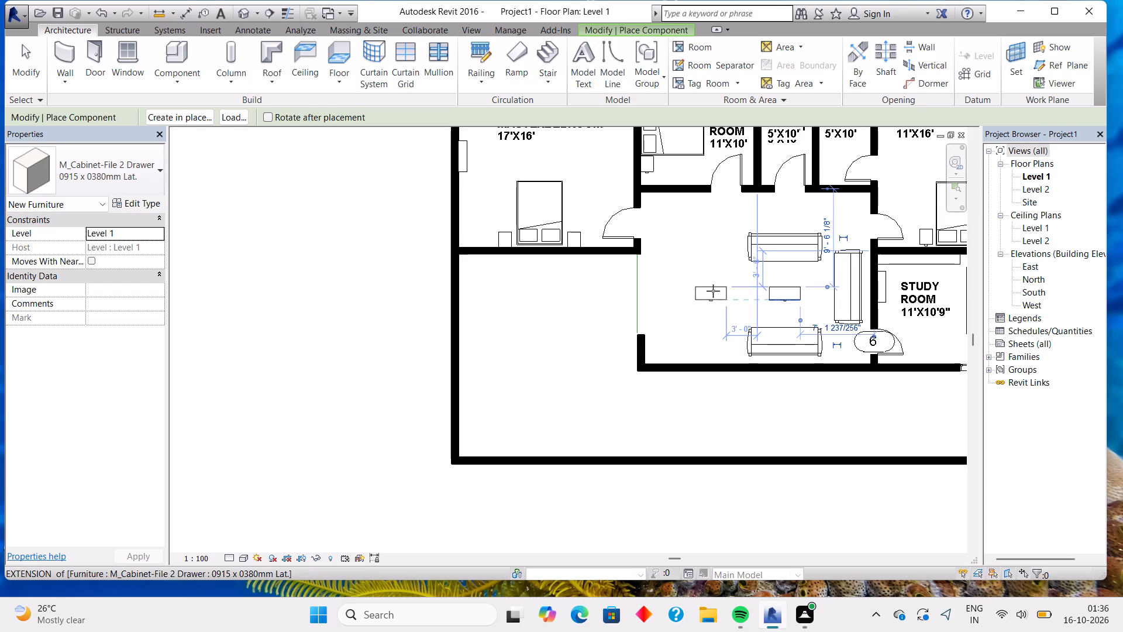
key("Escape")
key("Escape")
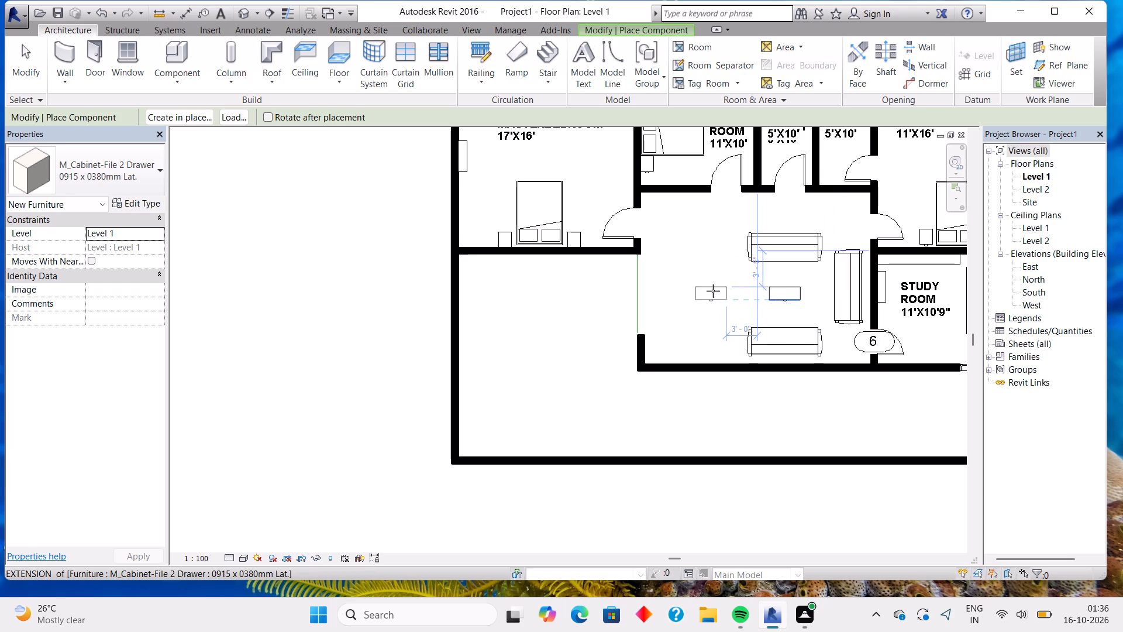
key("Escape")
Nudge the hall's south sofa about 1' 4" east and 4" north, and the north sofa about 8" east.
left_click(783, 332)
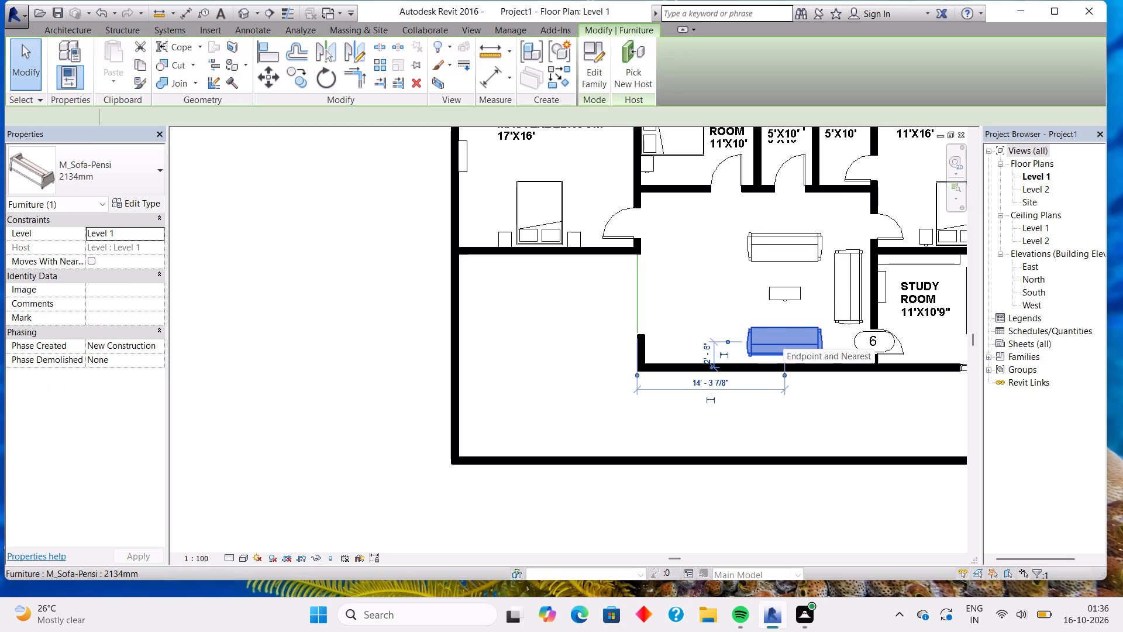
key("Right")
key("Right")
key("Right")
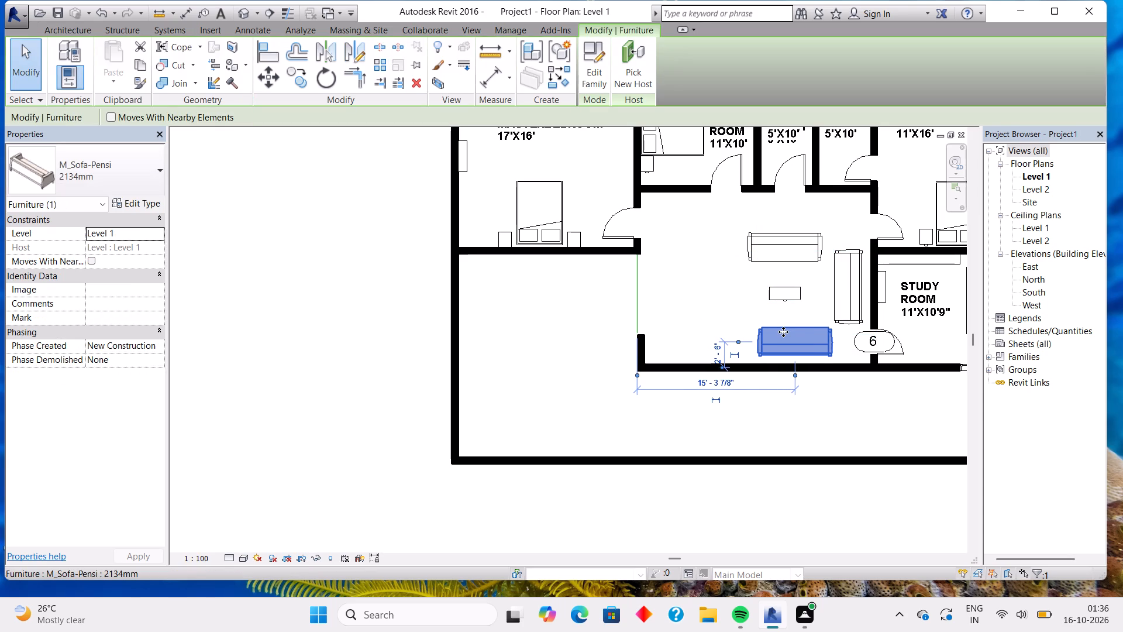
left_click(791, 252)
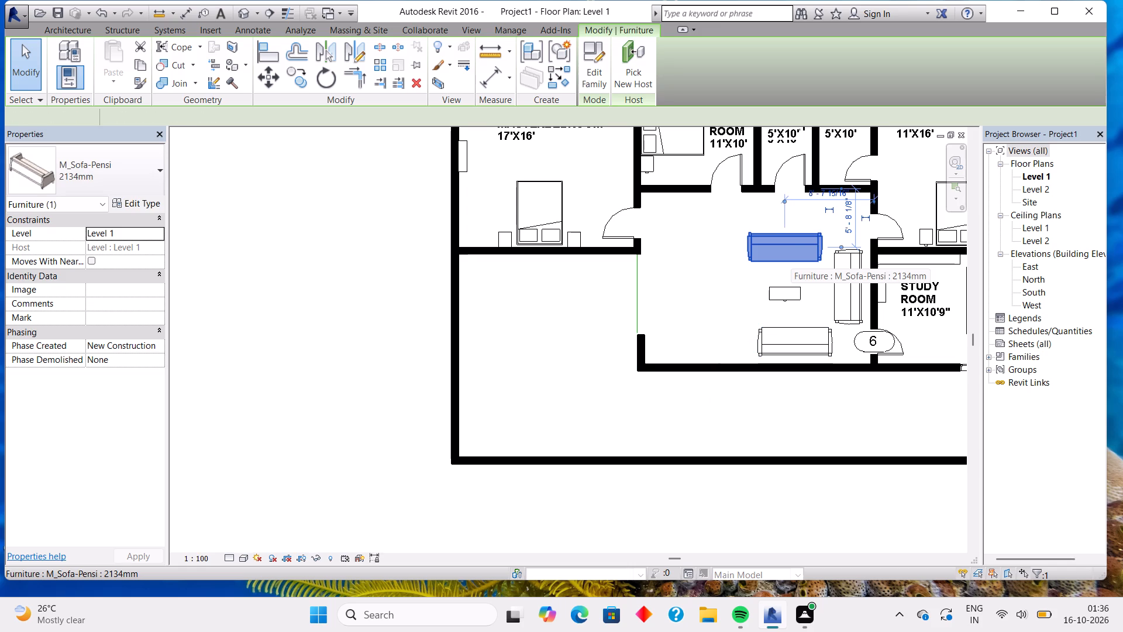
key("Right")
key("Right")
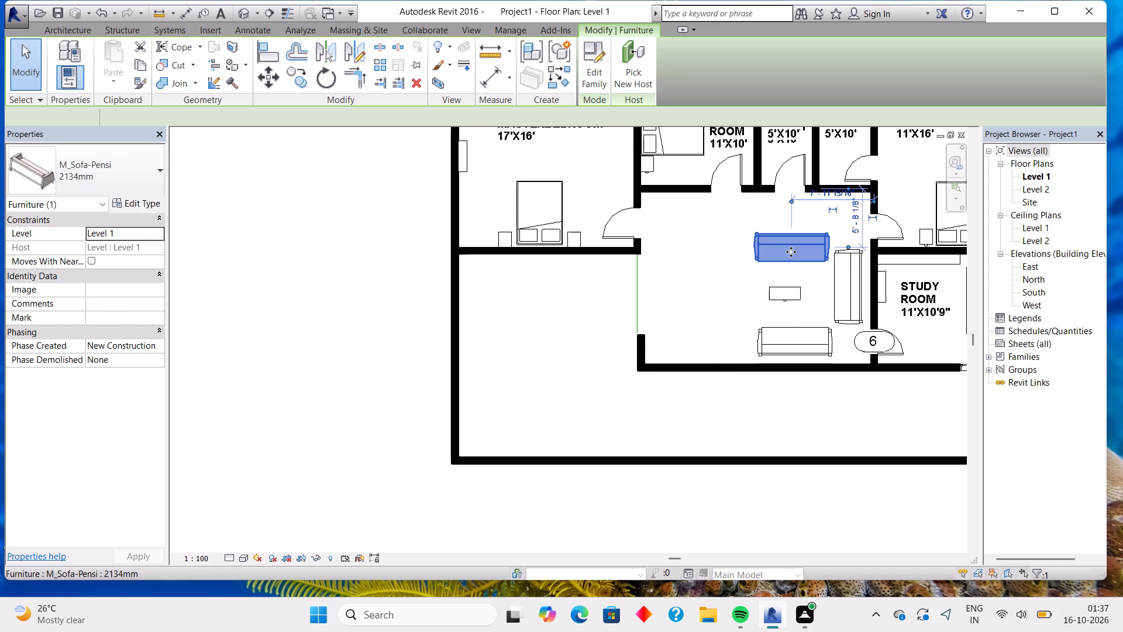
left_click(793, 336)
key("Right")
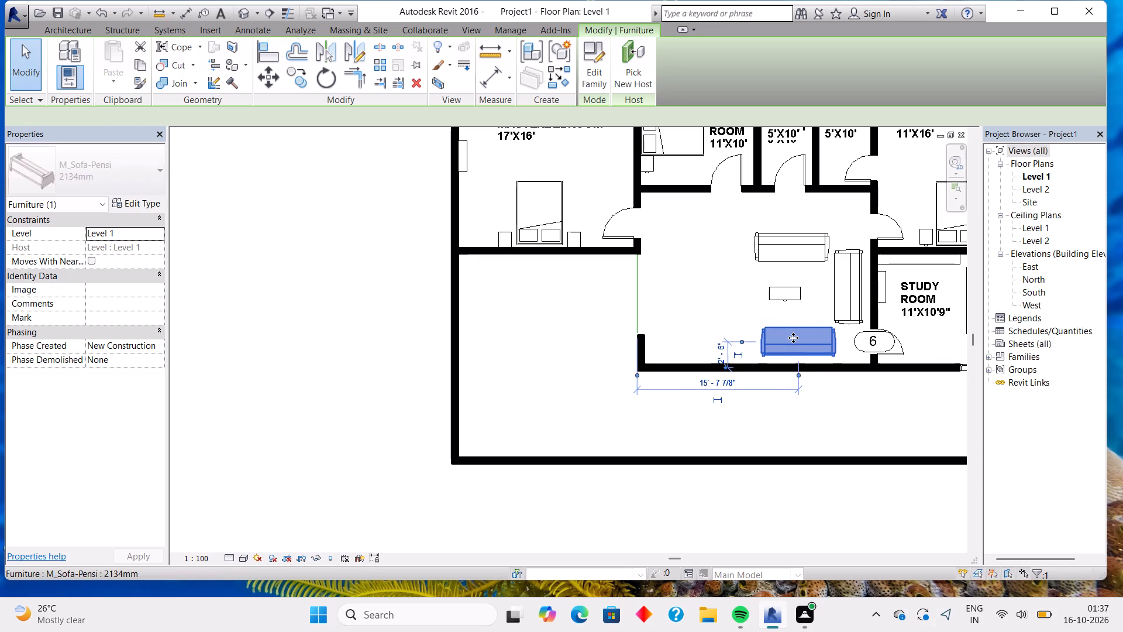
key("Up")
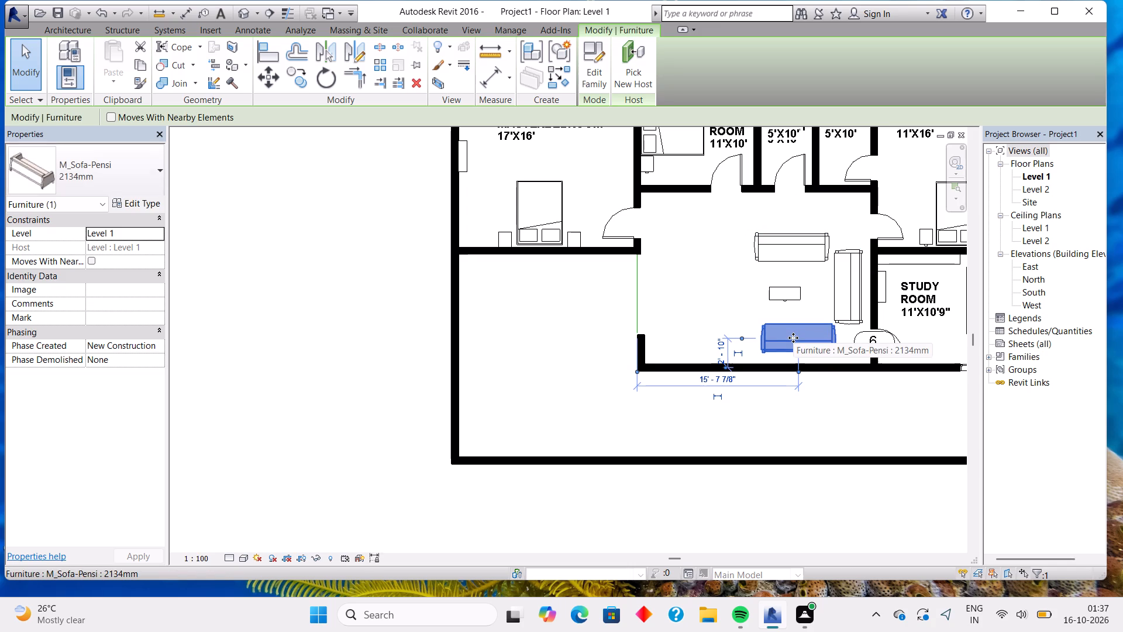
key("Escape")
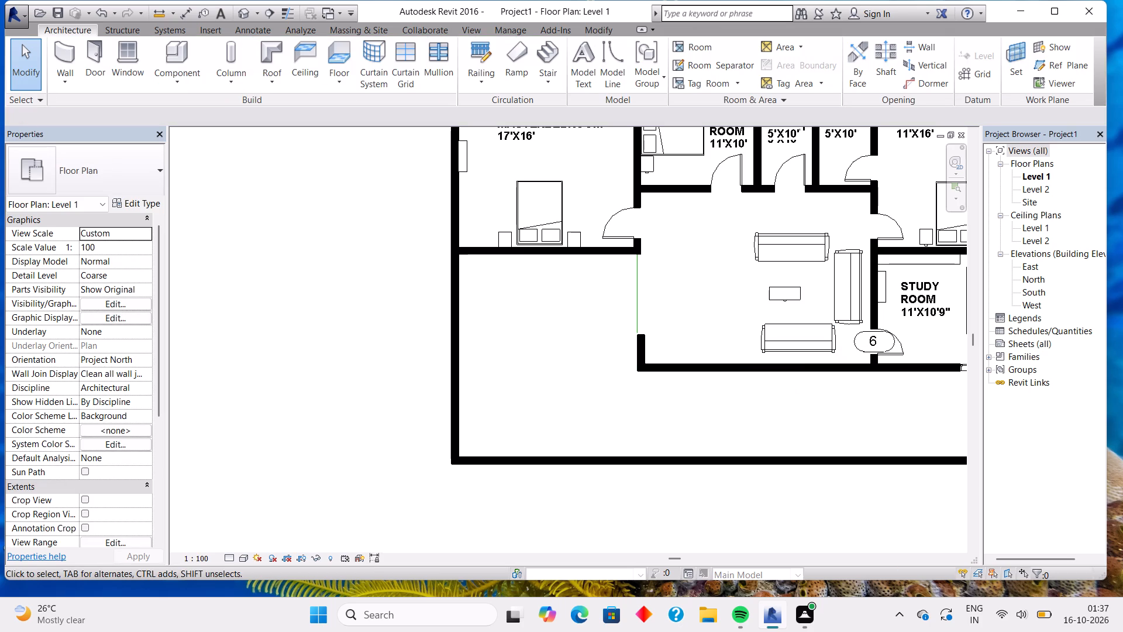
Add a bold two-line text label reading LIVING HALL 22'3"X16'9" in the central hall, west of the sofas.
left_click(253, 25)
left_click(670, 256)
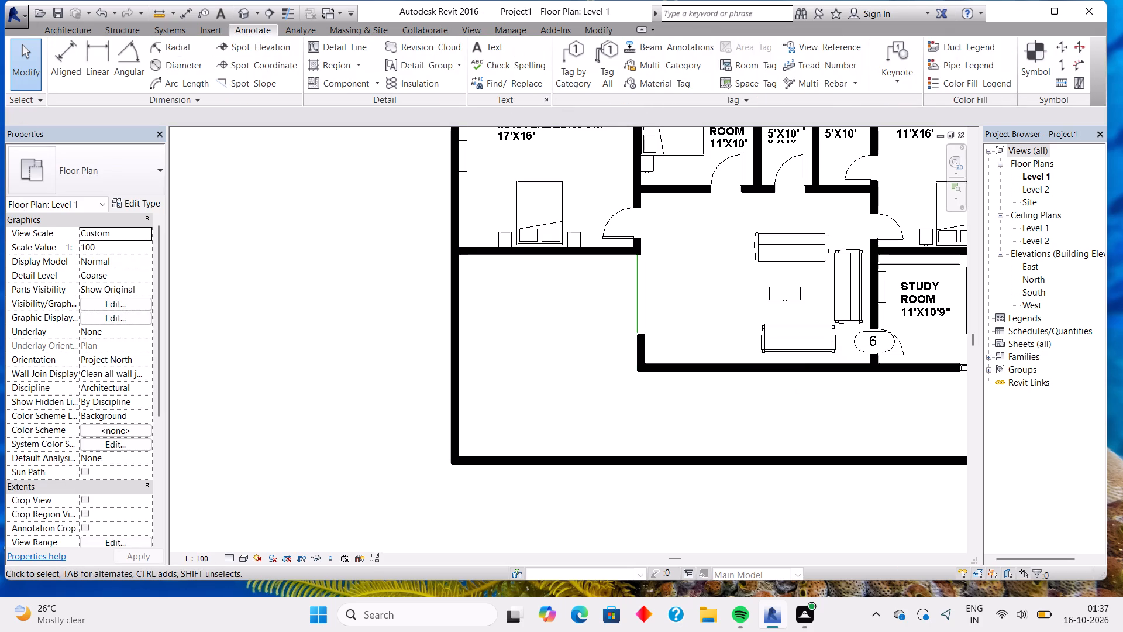
left_click(670, 256)
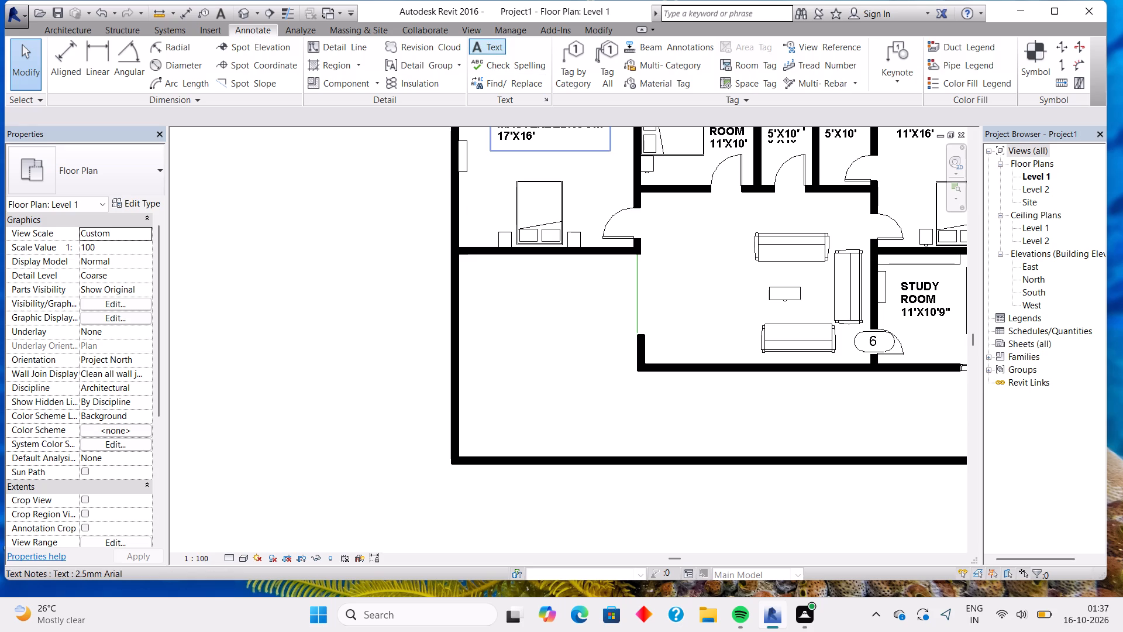
left_click(498, 47)
left_click(682, 259)
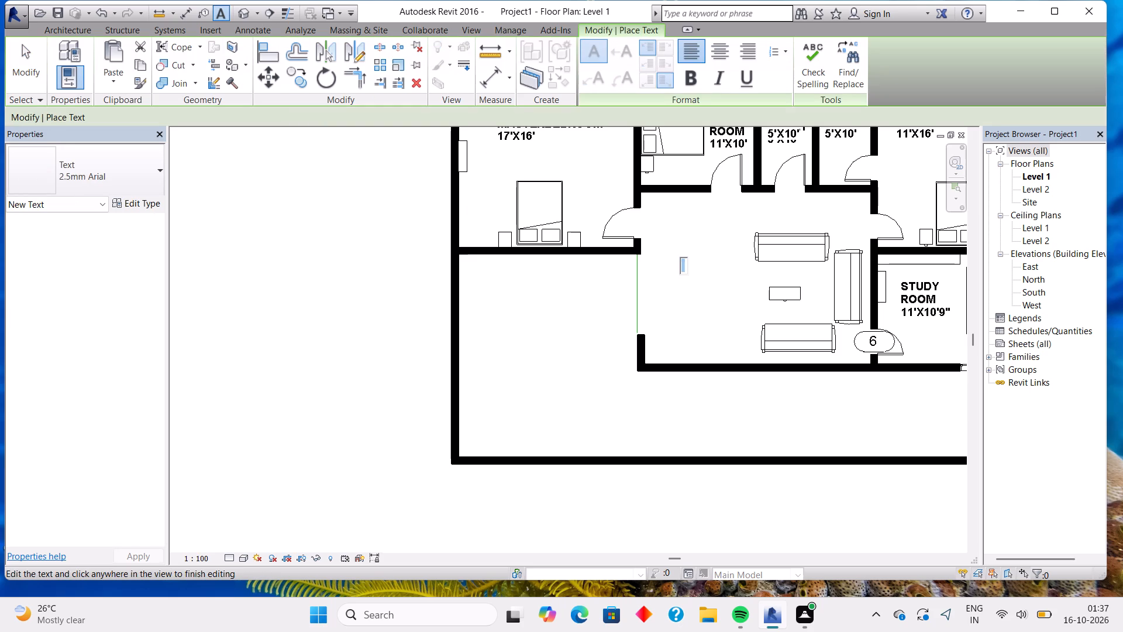
left_click(695, 88)
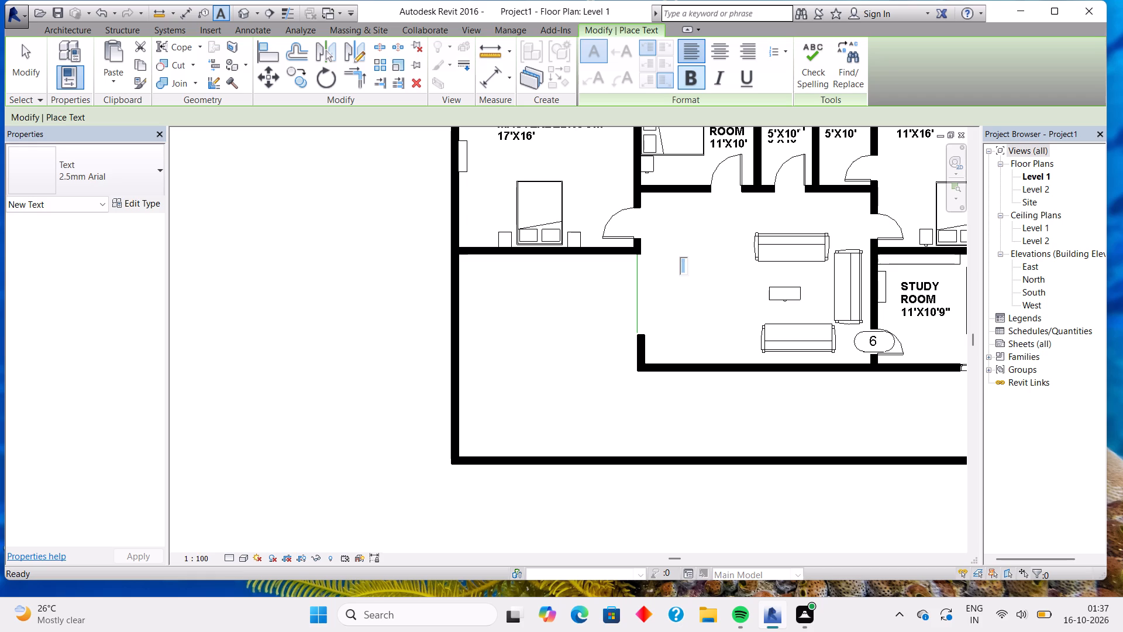
type("HA")
key("BackSpace")
key("BackSpace")
type("LIVING HA")
type("LL")
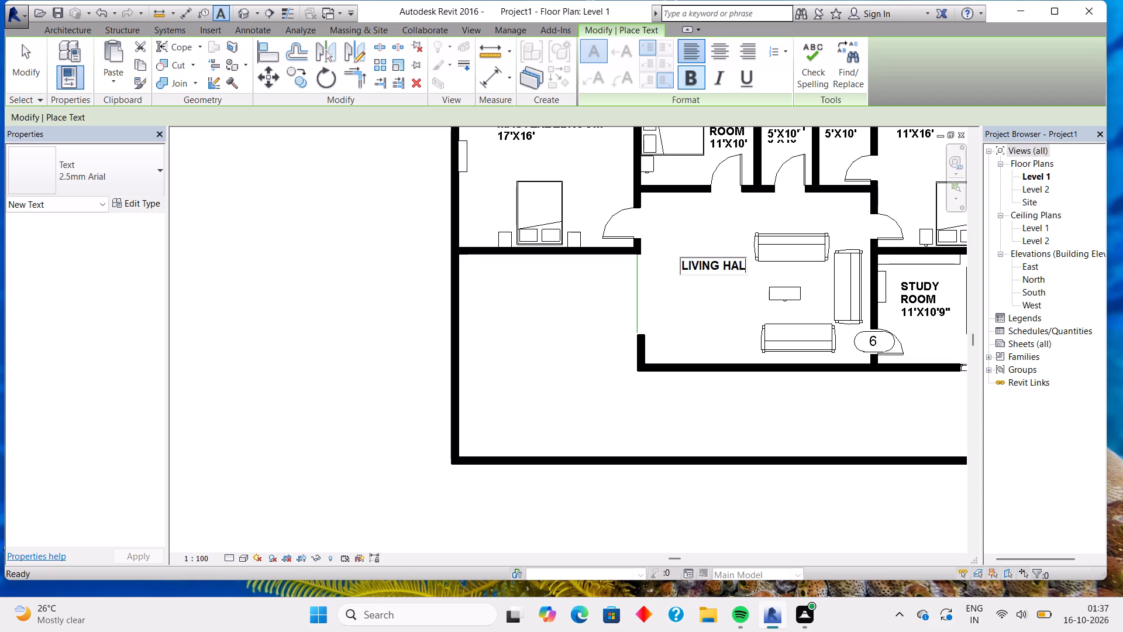
key("Return")
type("222")
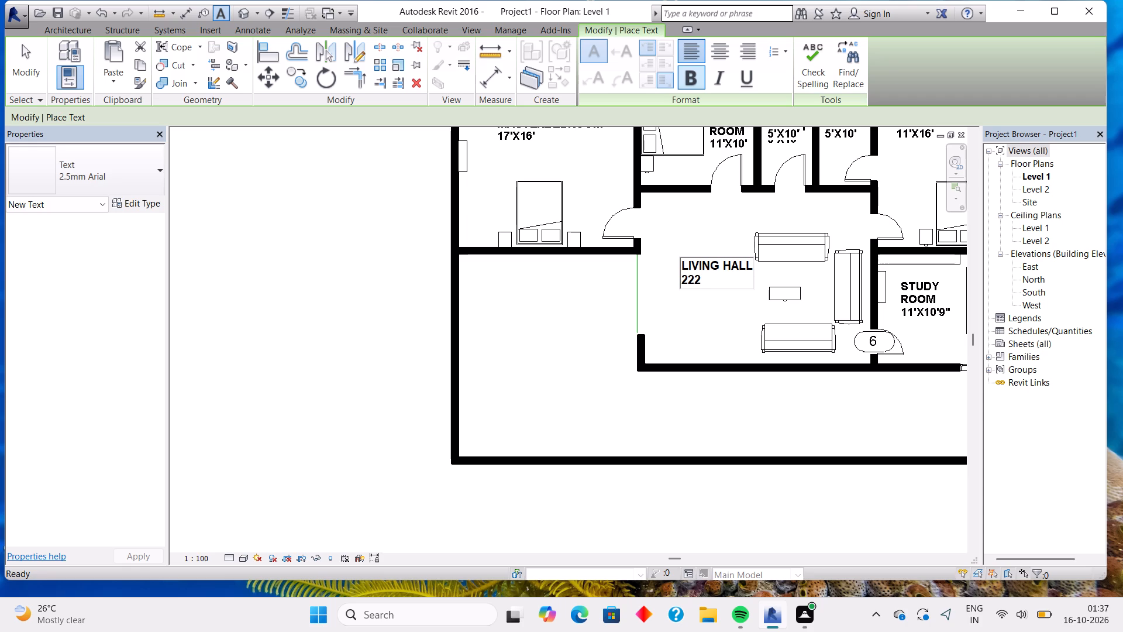
key("BackSpace")
key("apostrophe")
key("3")
key("x")
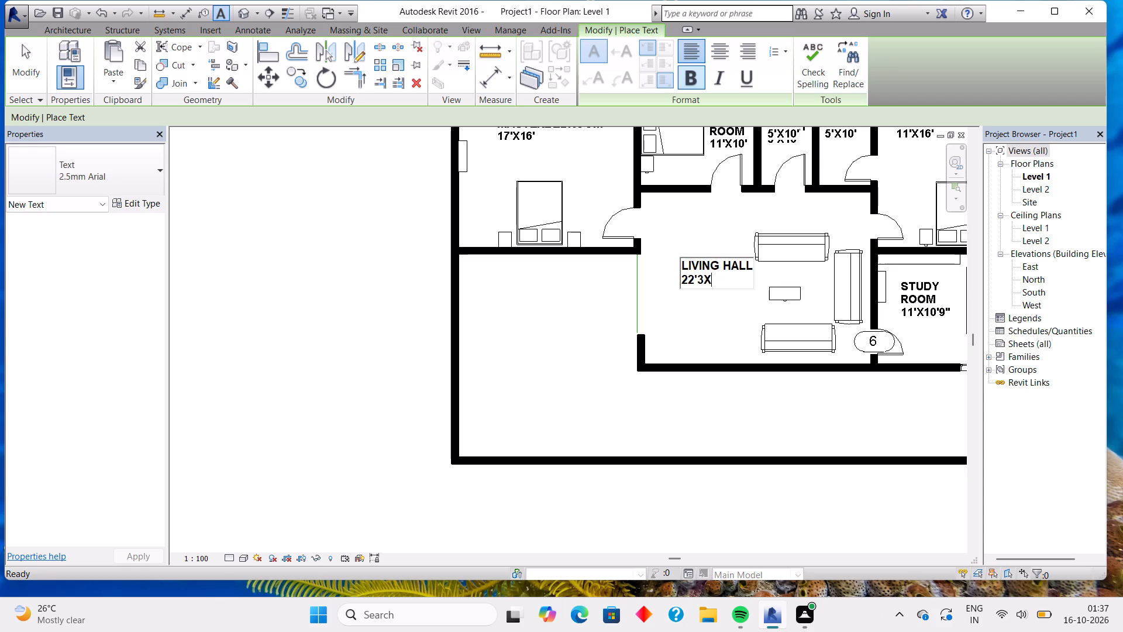
type("16")
key("apostrophe")
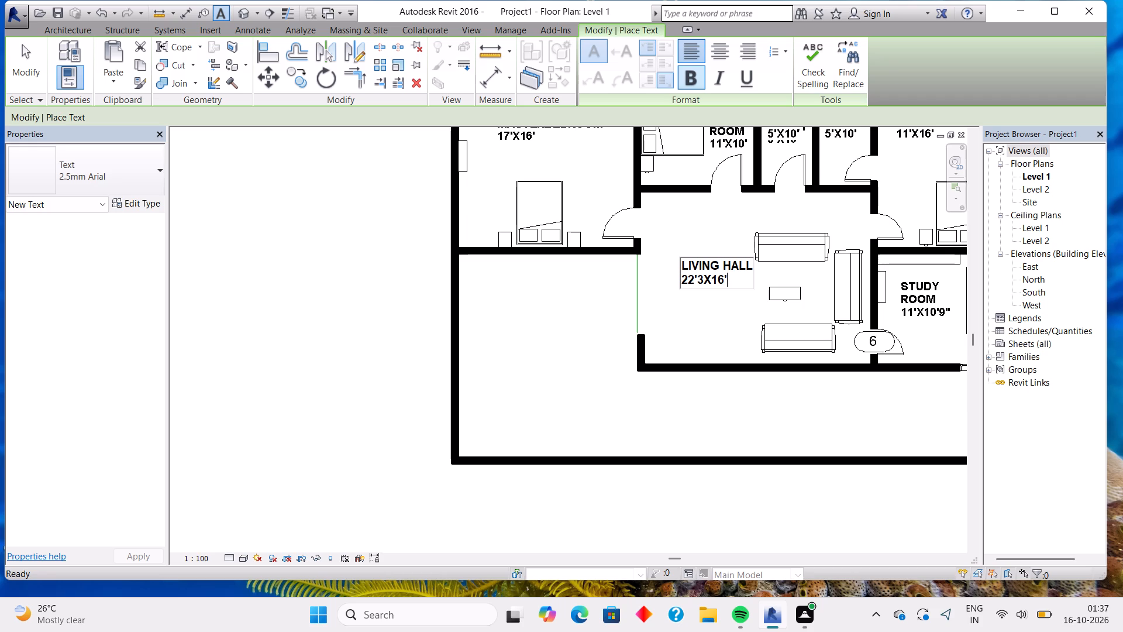
key("9")
key("shift+quotedbl")
scroll(745, 269, "up", 14)
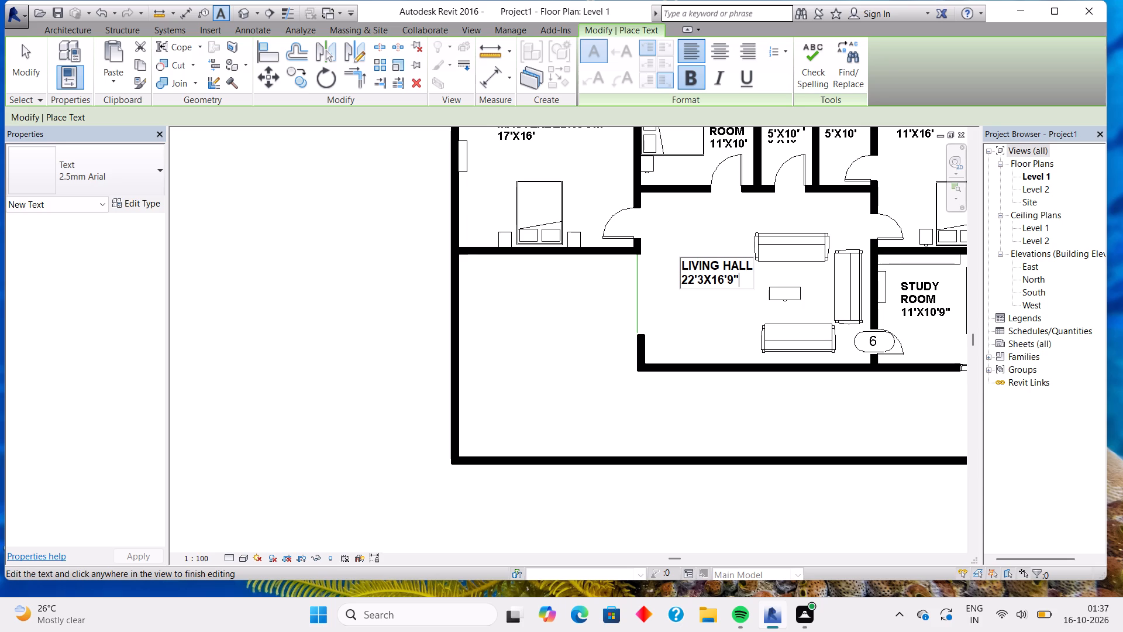
left_click(707, 279)
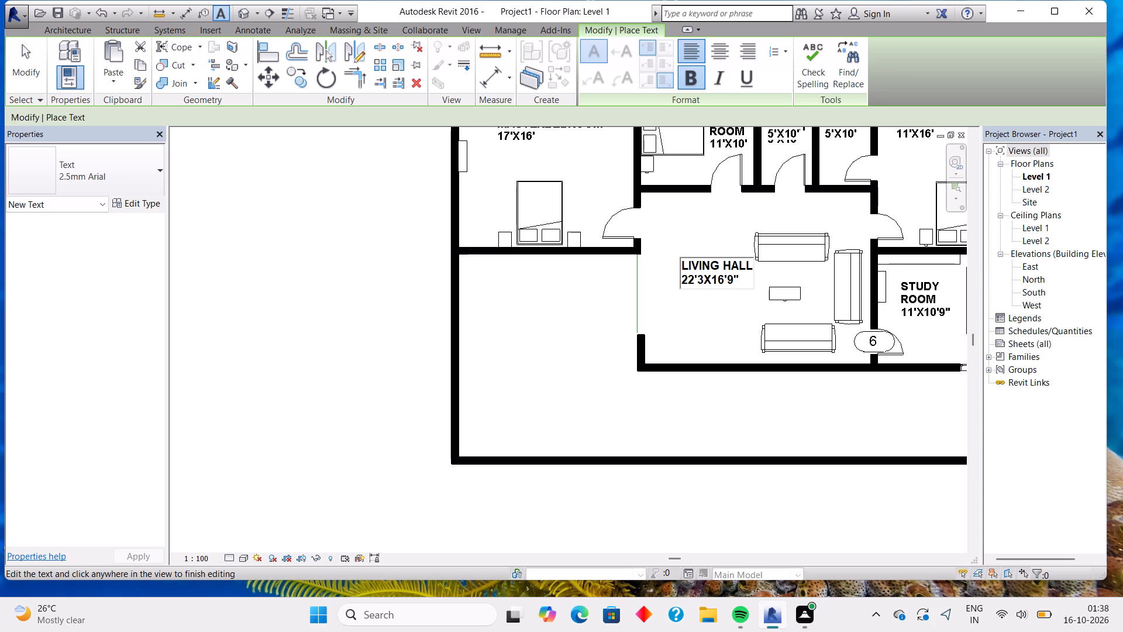
key("shift+quotedbl")
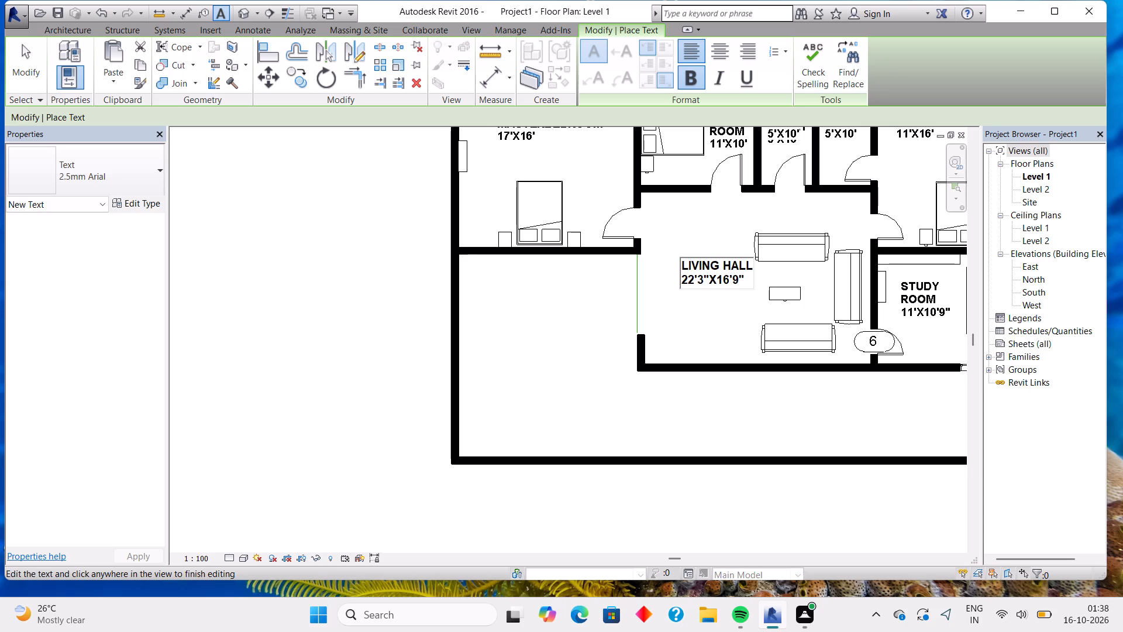
left_click(695, 303)
Add a bold text note "O" beside the opening on the living hall's west side.
left_click(695, 303)
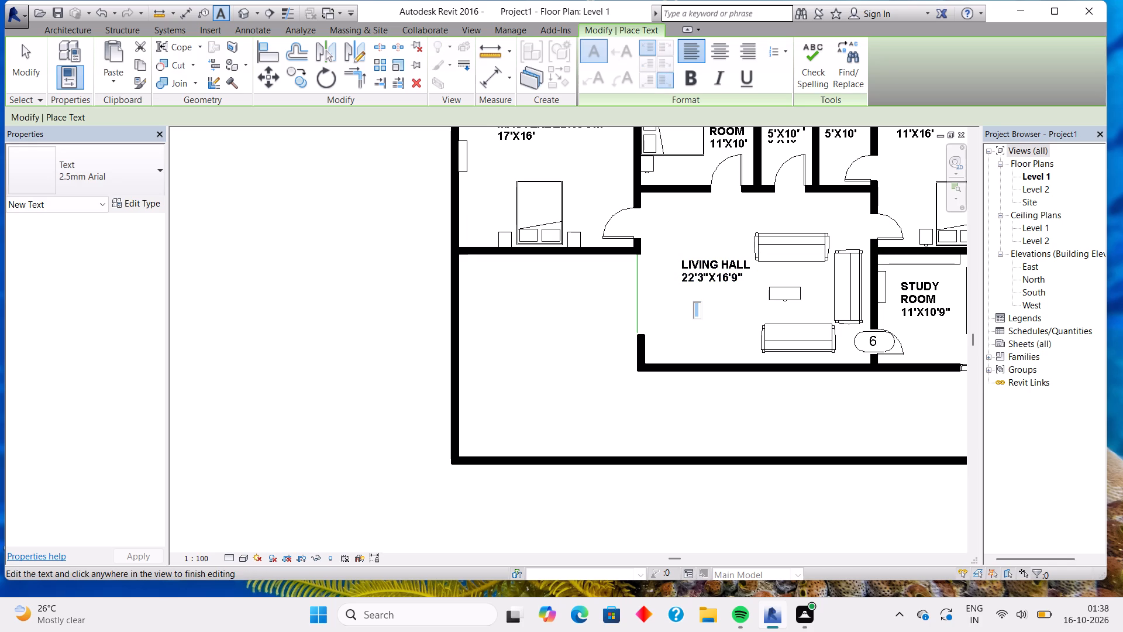
double_click(642, 291)
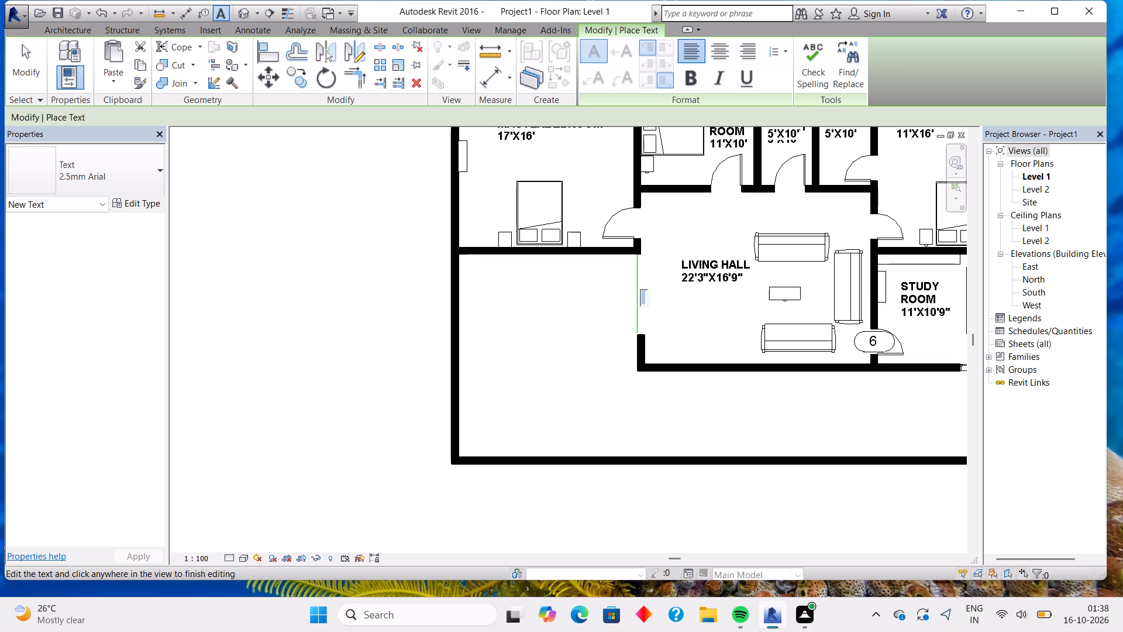
left_click(687, 85)
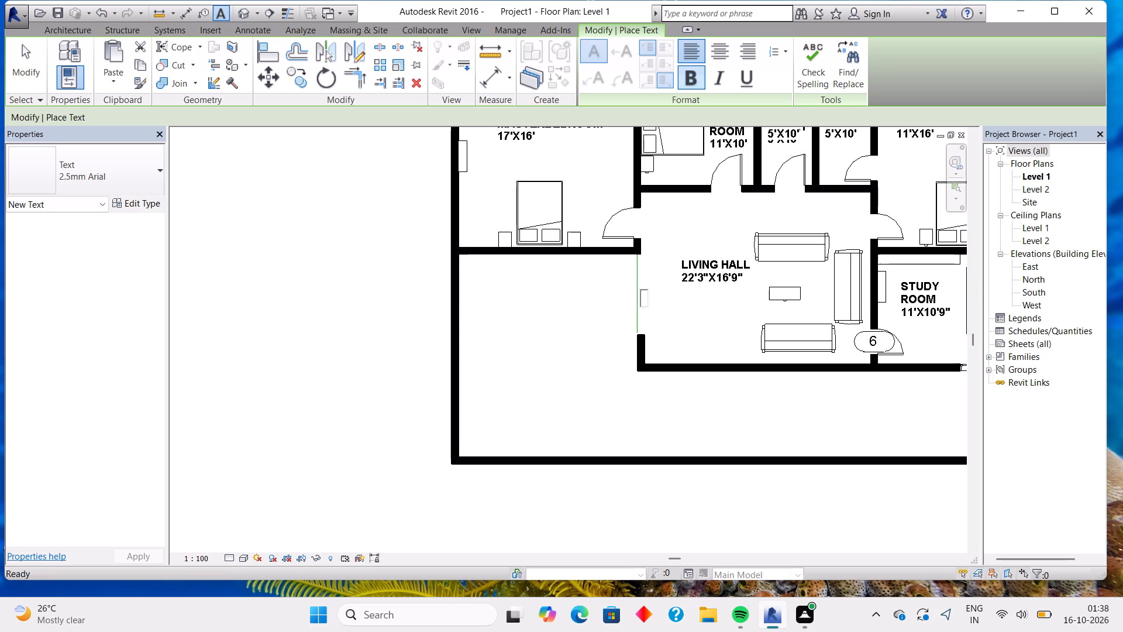
key("o")
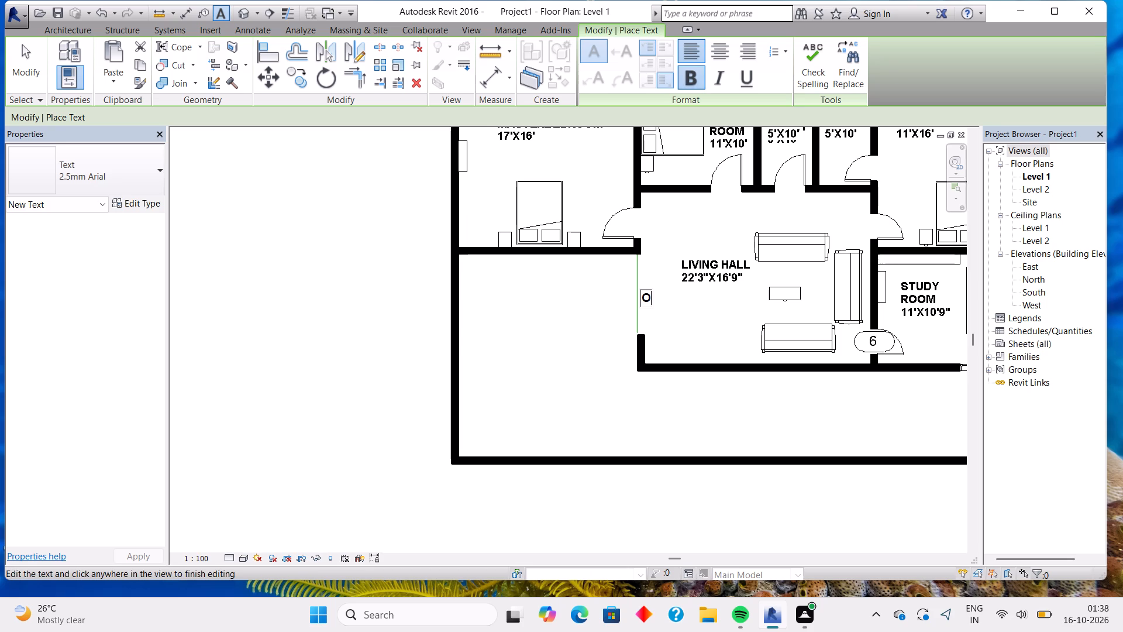
left_click(665, 307)
key("Escape")
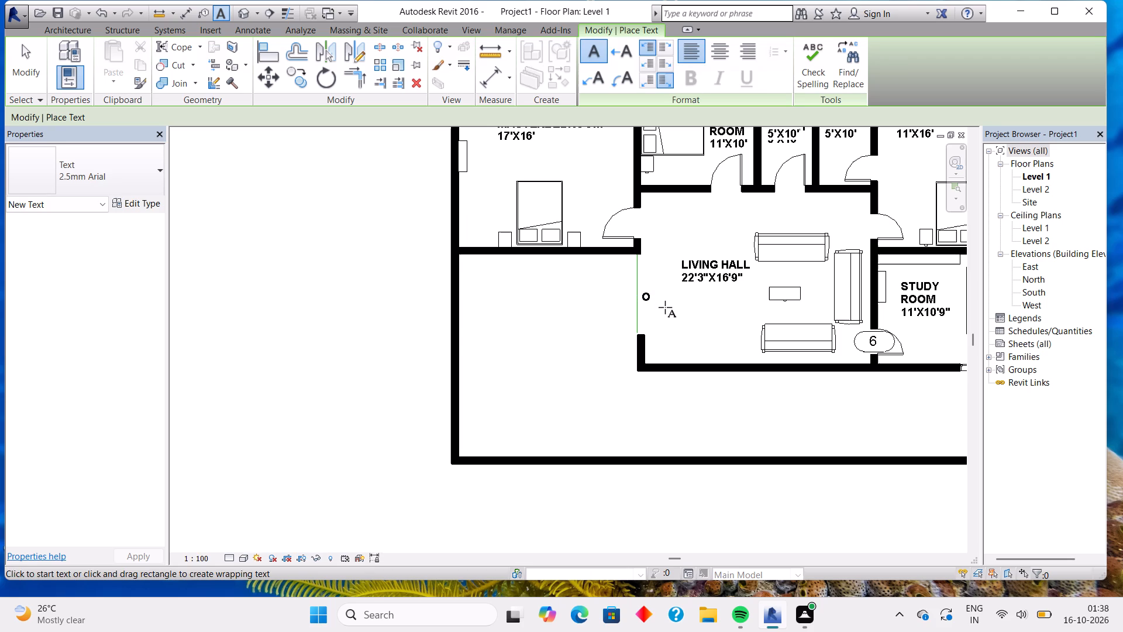
scroll(665, 308, "down", 5)
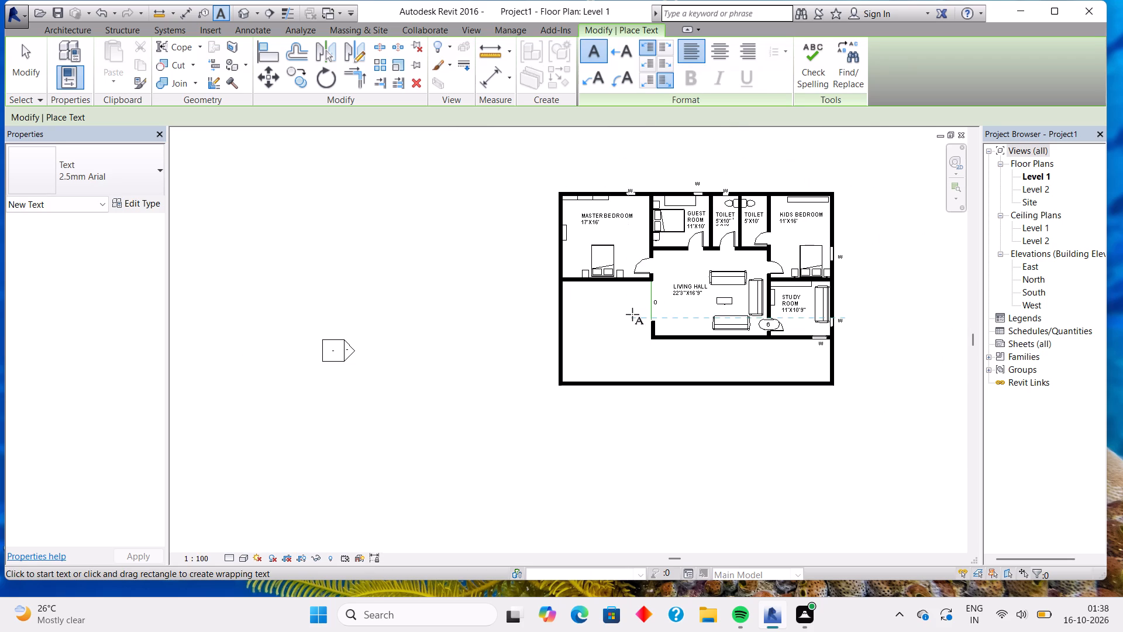
scroll(626, 318, "up", 6)
key("Escape")
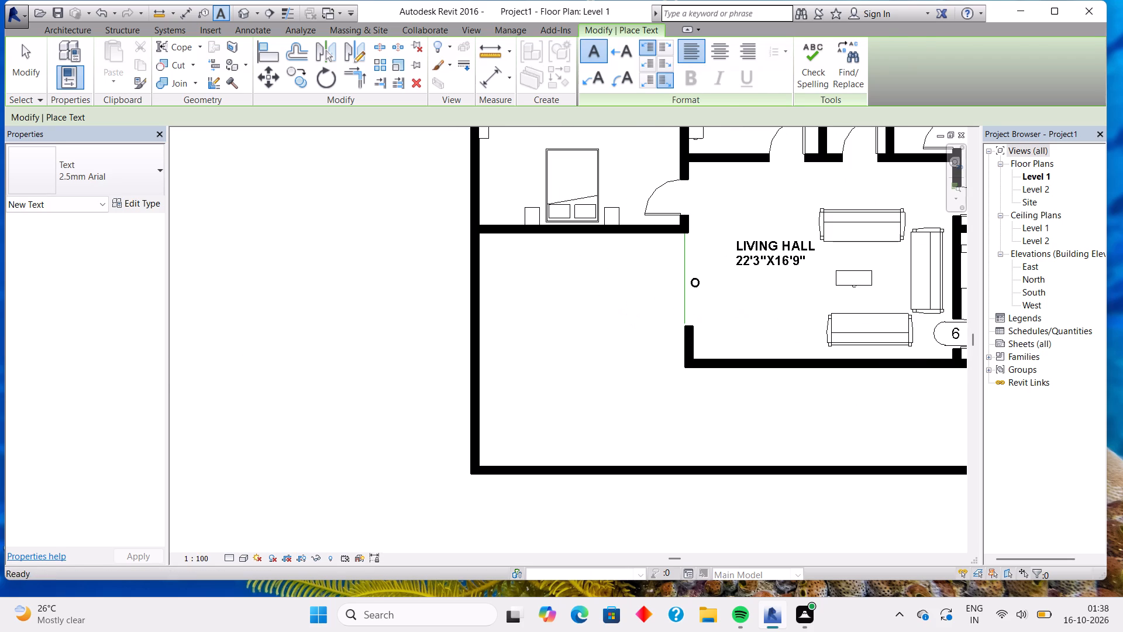
key("Escape")
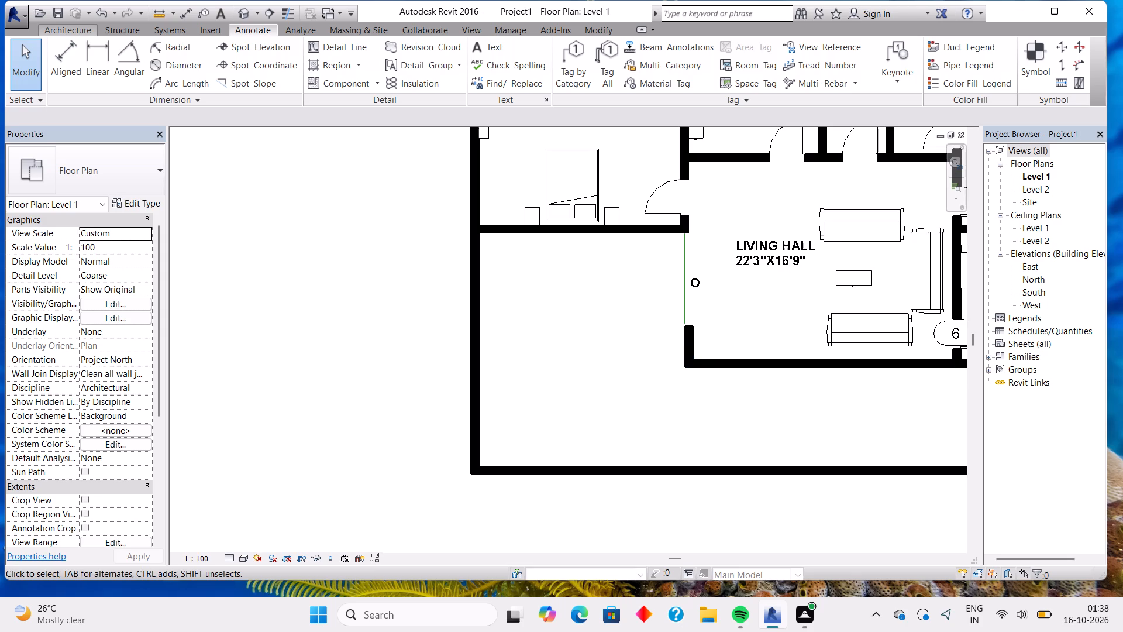
Extend the living hall's south wall westward with a Generic - 200mm wall, ending about 8' 5" from the west outer wall.
left_click(68, 30)
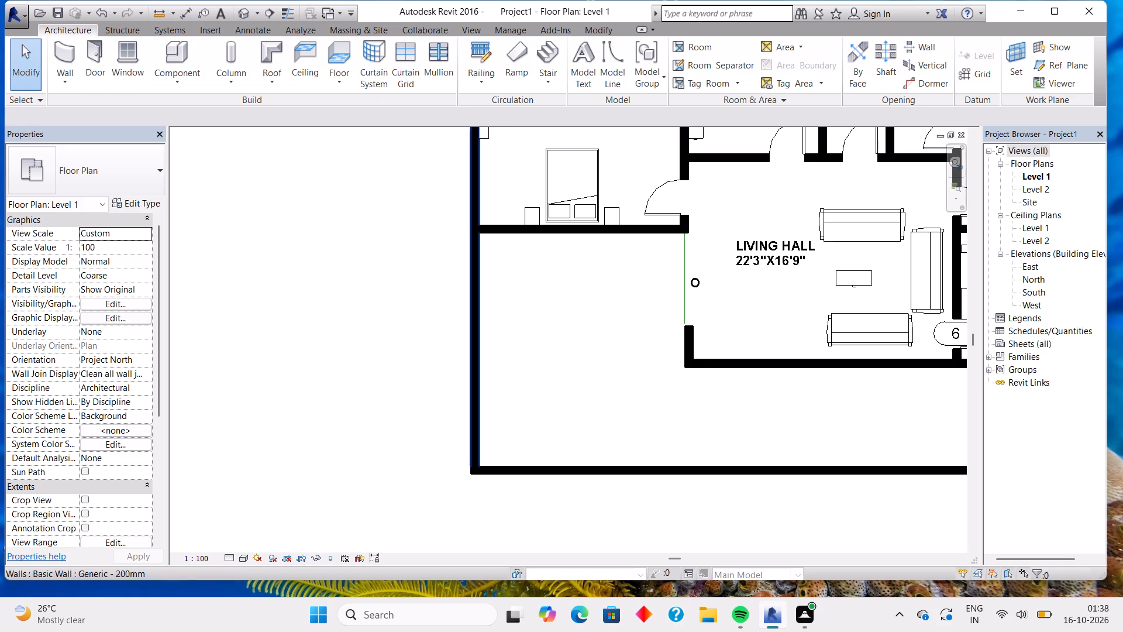
left_click(687, 362)
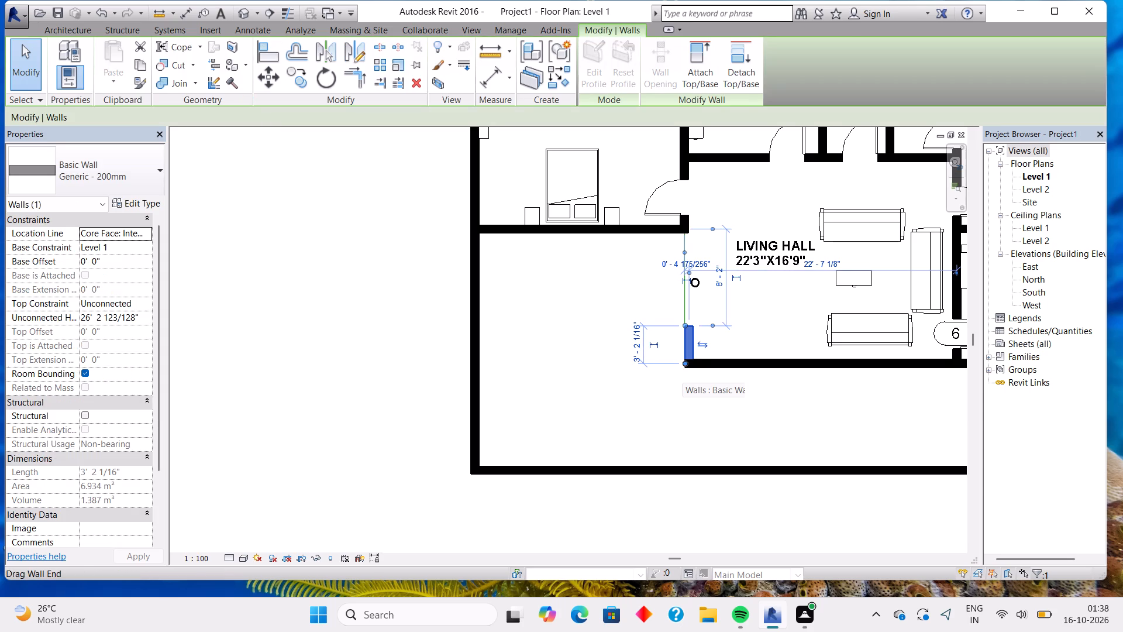
key("Escape")
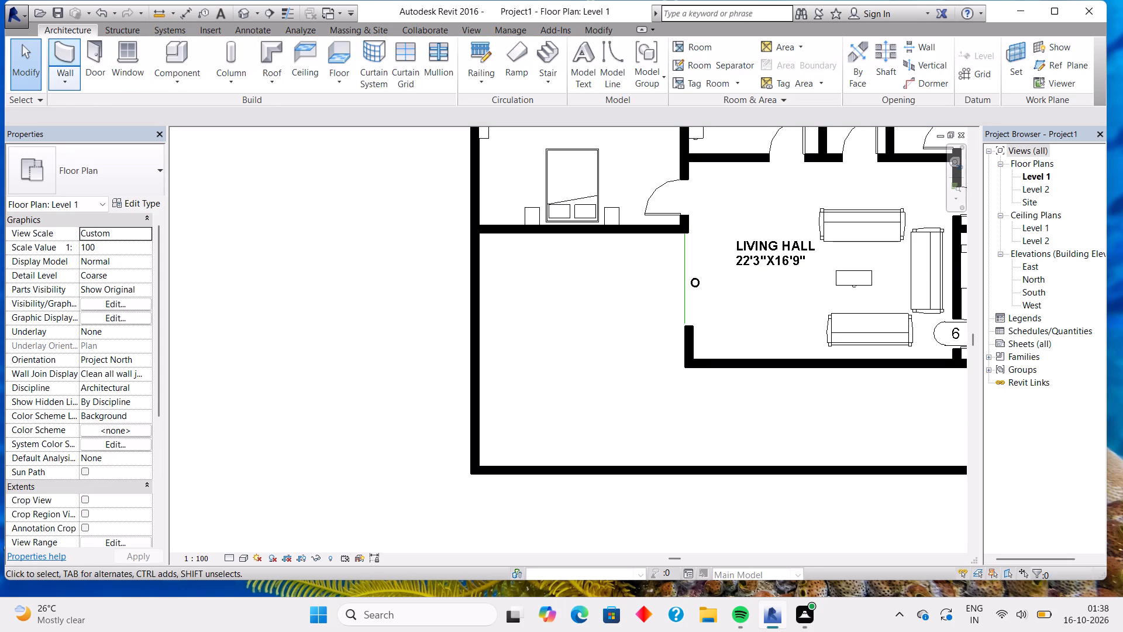
left_click(70, 46)
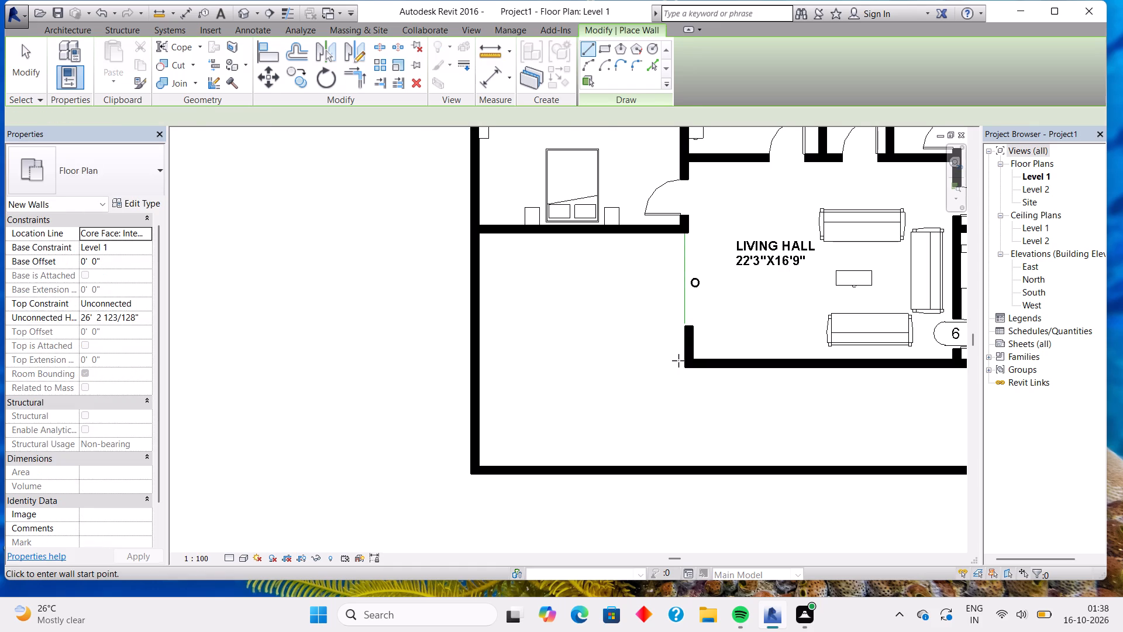
left_click(688, 360)
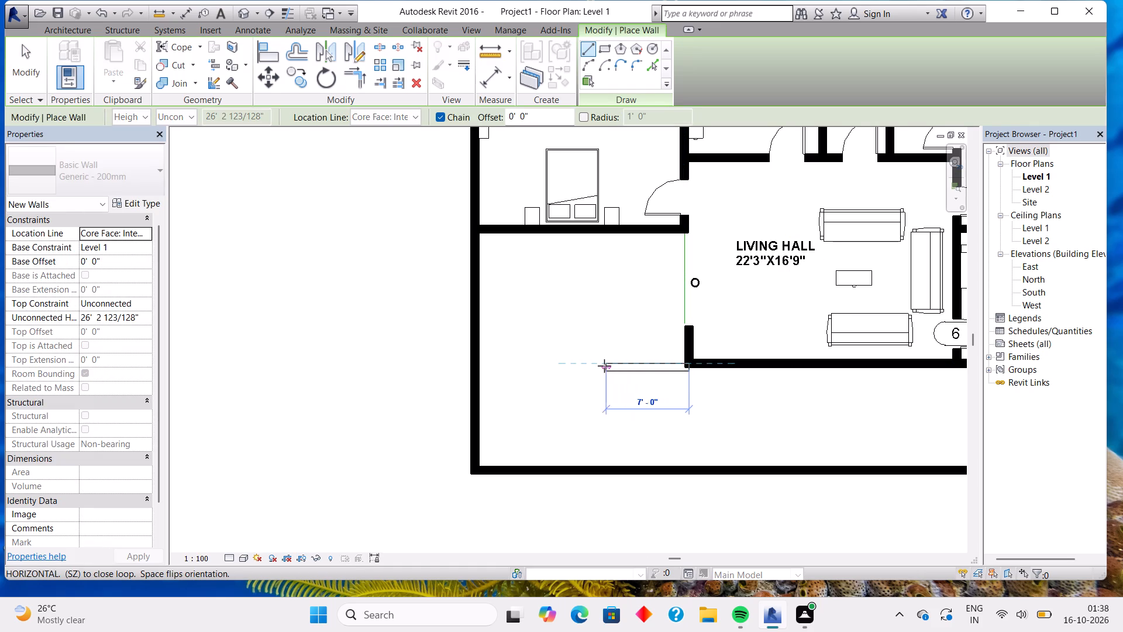
key("Escape")
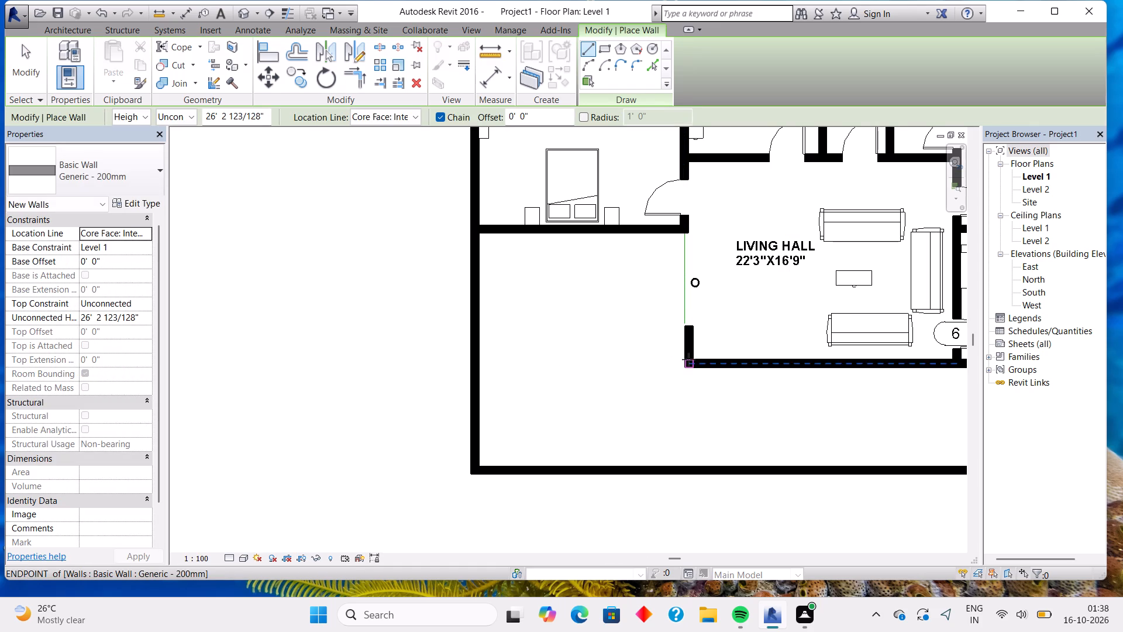
left_click(697, 358)
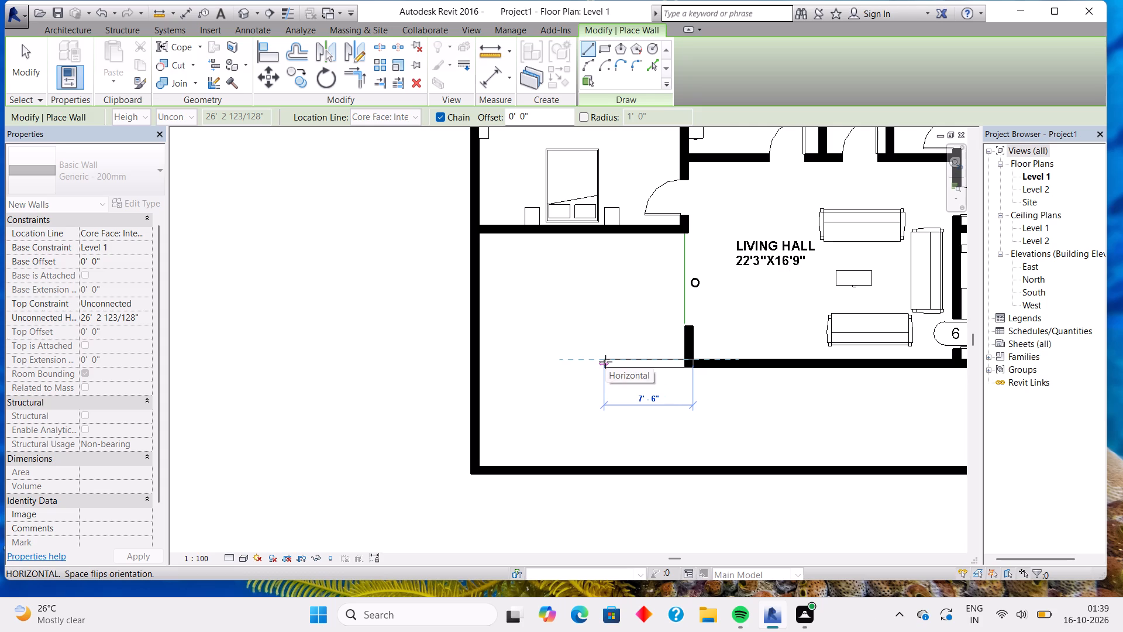
left_click(571, 355)
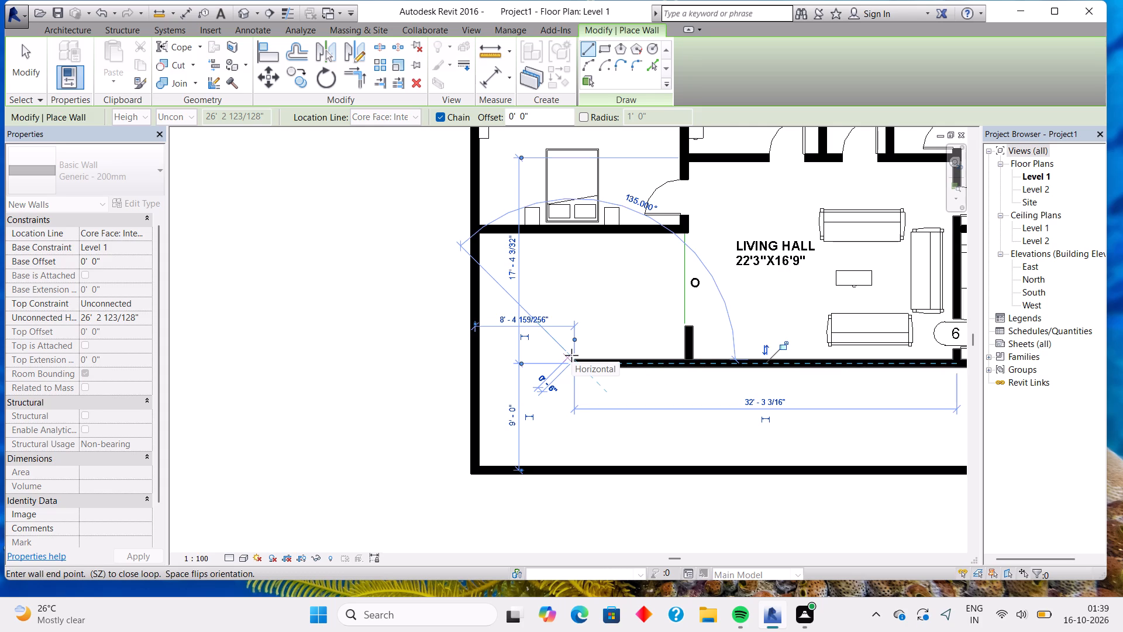
key("Escape")
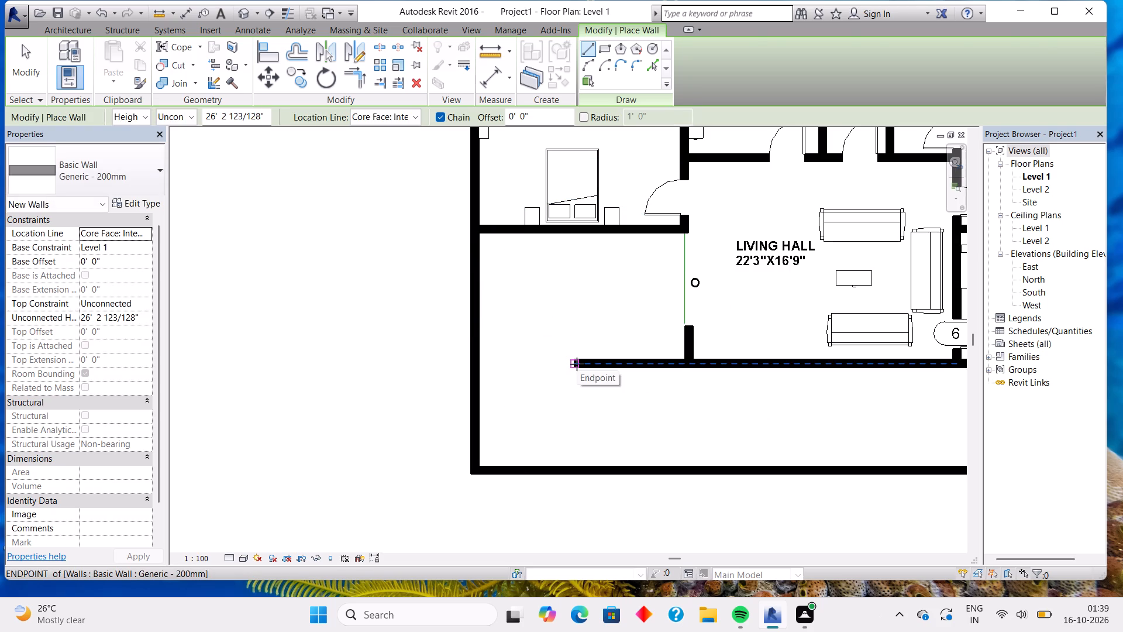
key("Escape")
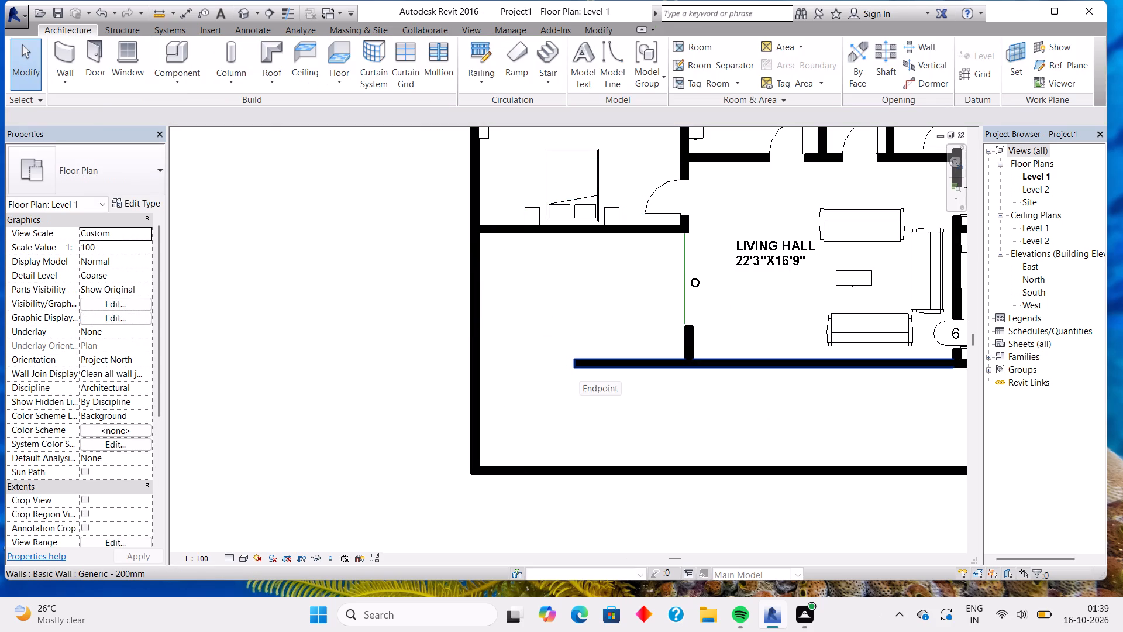
Draw a Generic - 200mm wall from the extended south wall's west end north to the master bedroom wall, enclosing about 8' 8" by 10' 8".
left_click(60, 53)
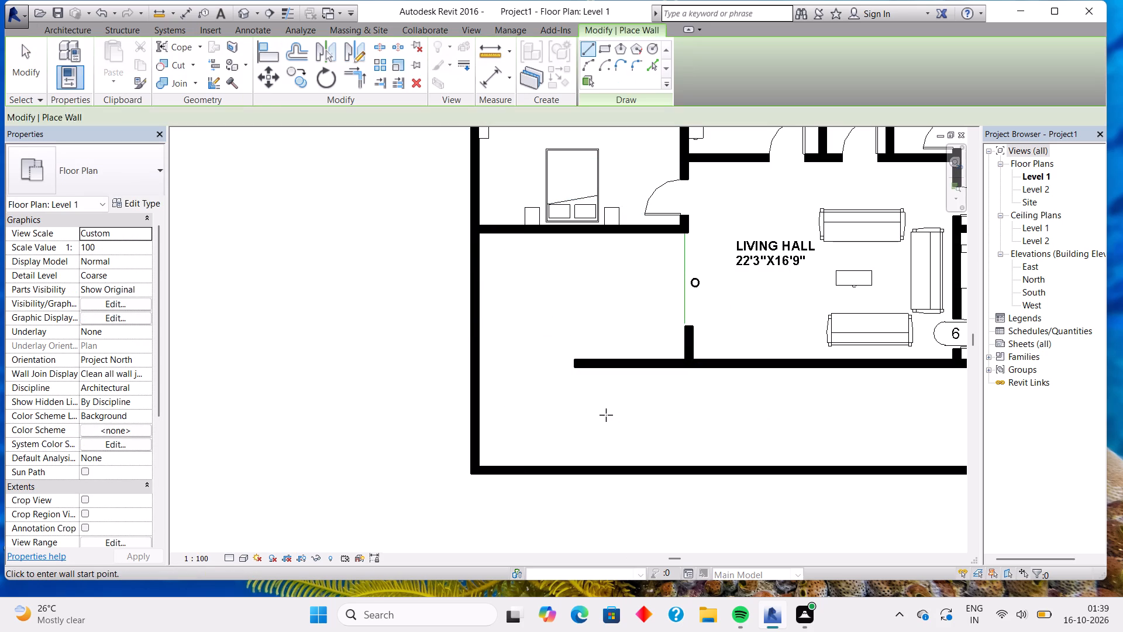
left_click(574, 362)
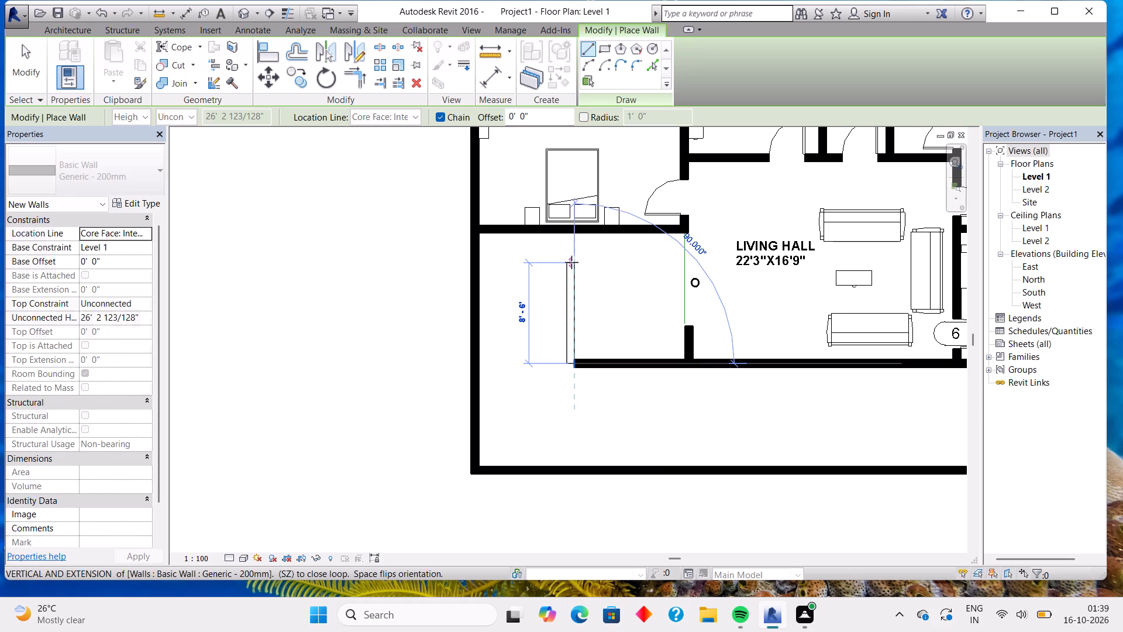
key("space")
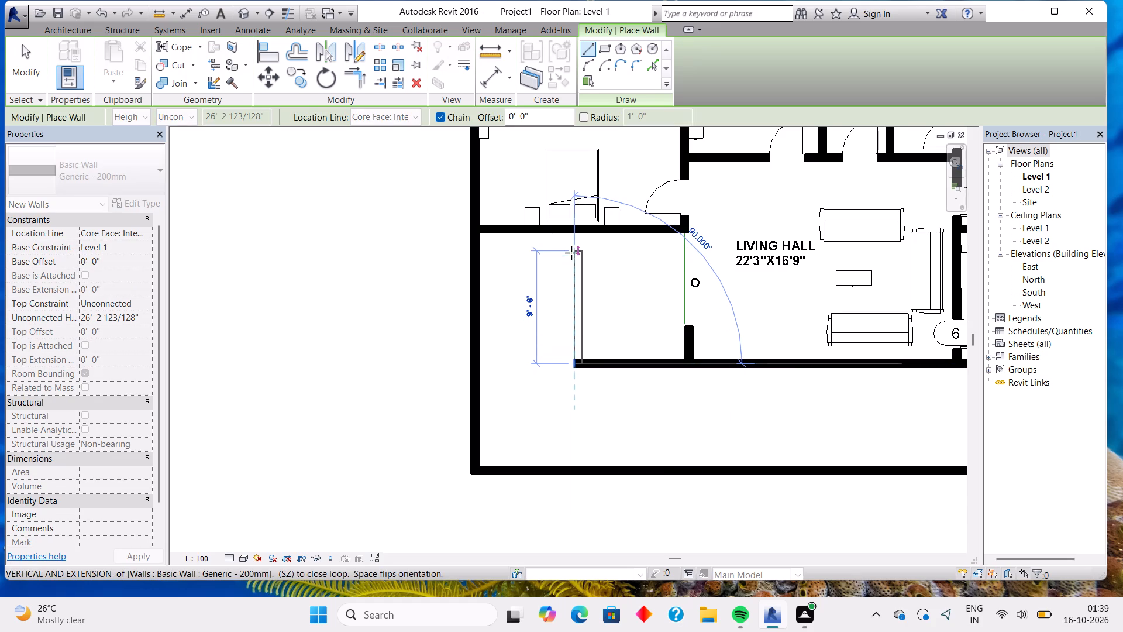
left_click(569, 235)
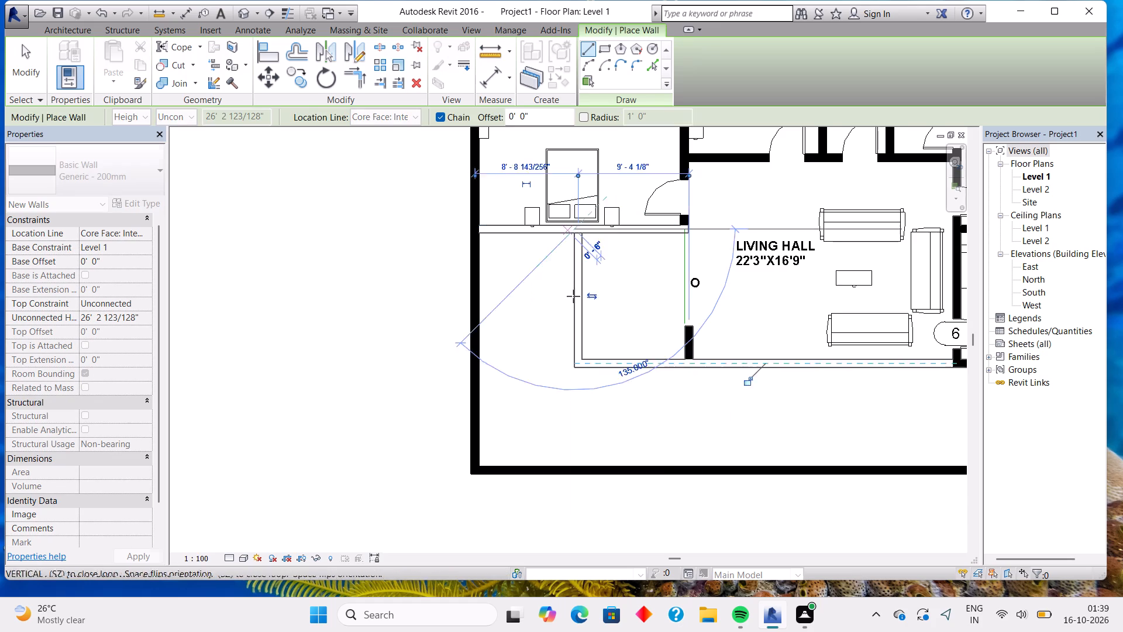
key("Escape")
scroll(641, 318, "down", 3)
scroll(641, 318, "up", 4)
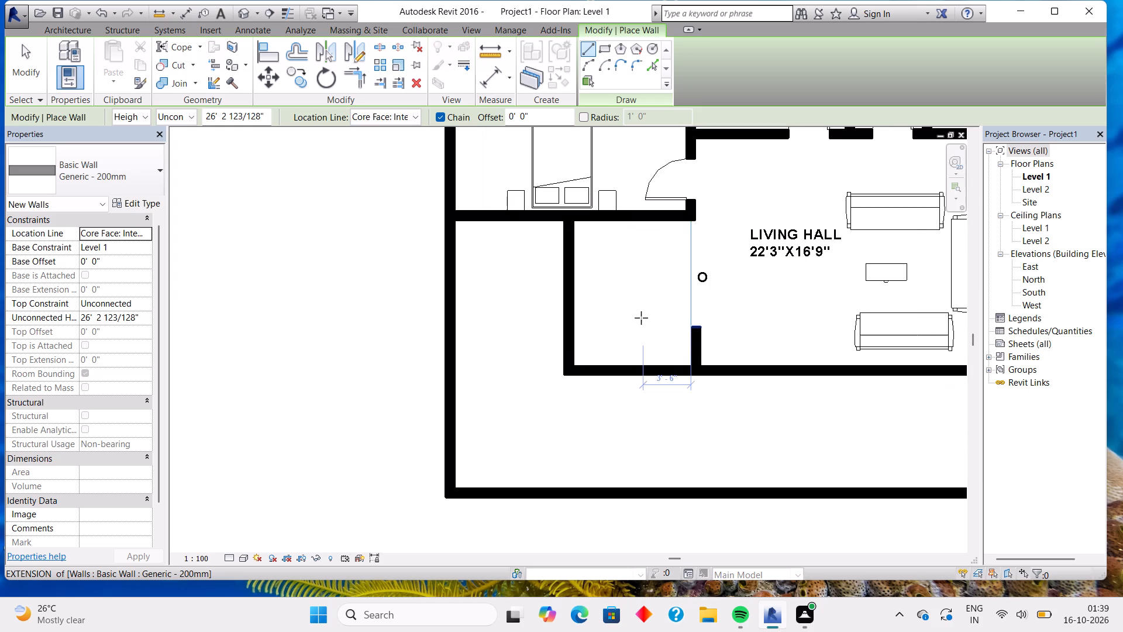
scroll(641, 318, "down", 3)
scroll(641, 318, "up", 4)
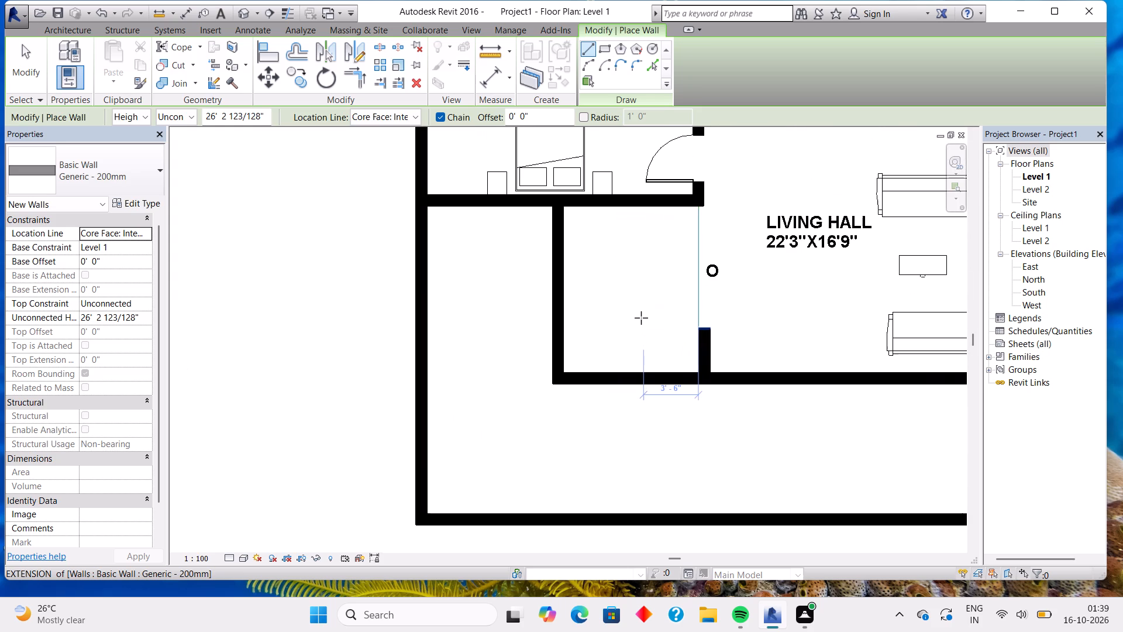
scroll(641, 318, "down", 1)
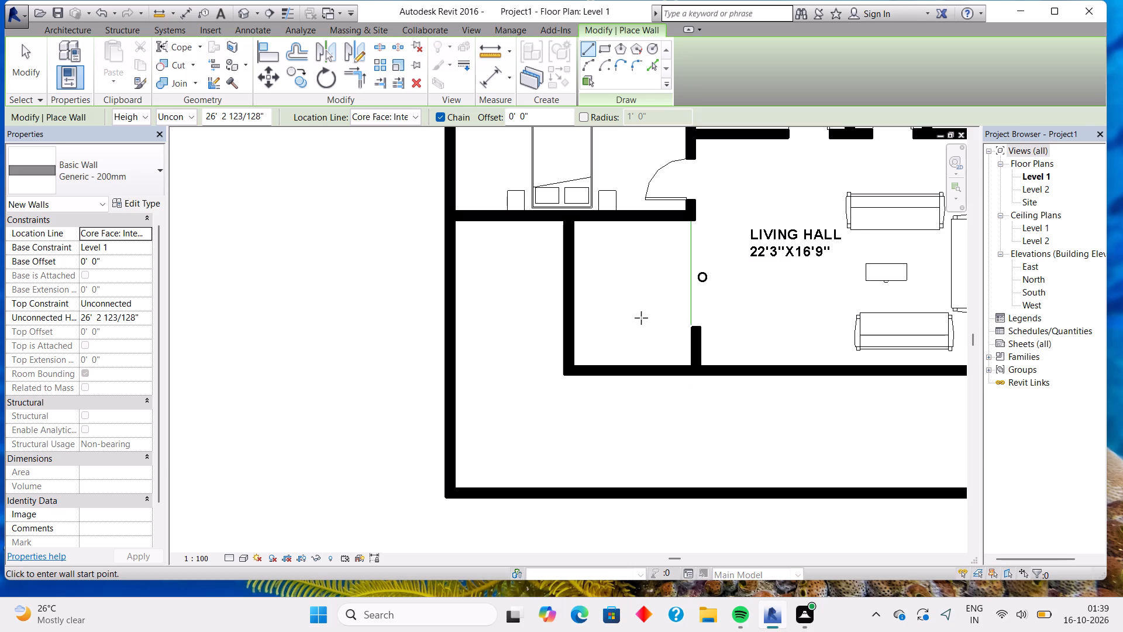
Measure the inside east-west width and north-south length of the new room west of the living hall.
scroll(641, 317, "up", 2)
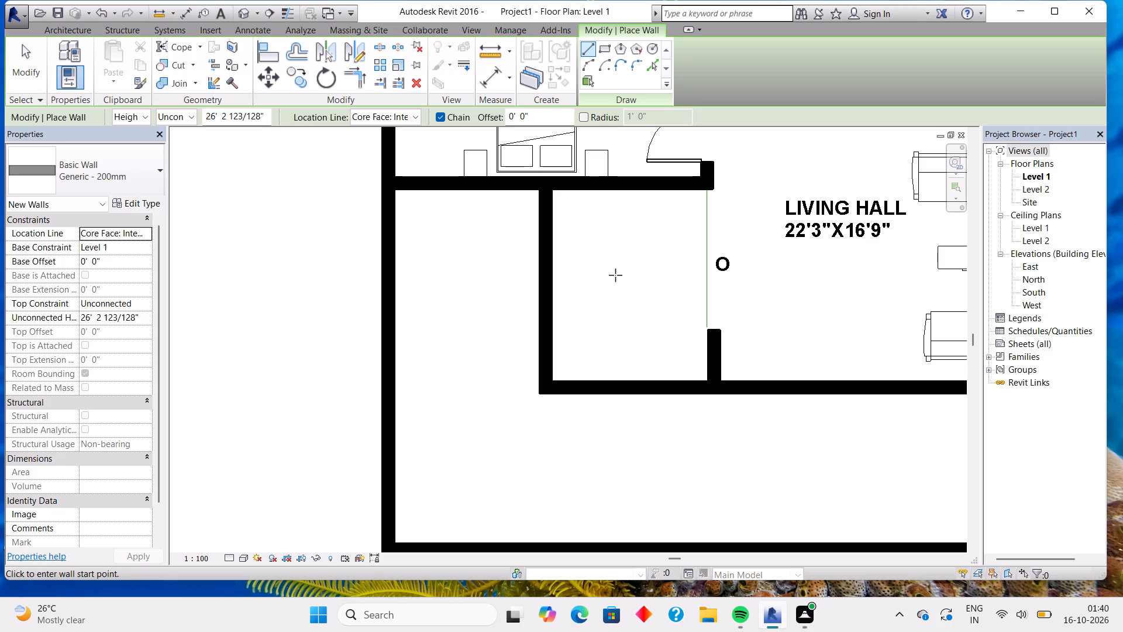
left_click(497, 85)
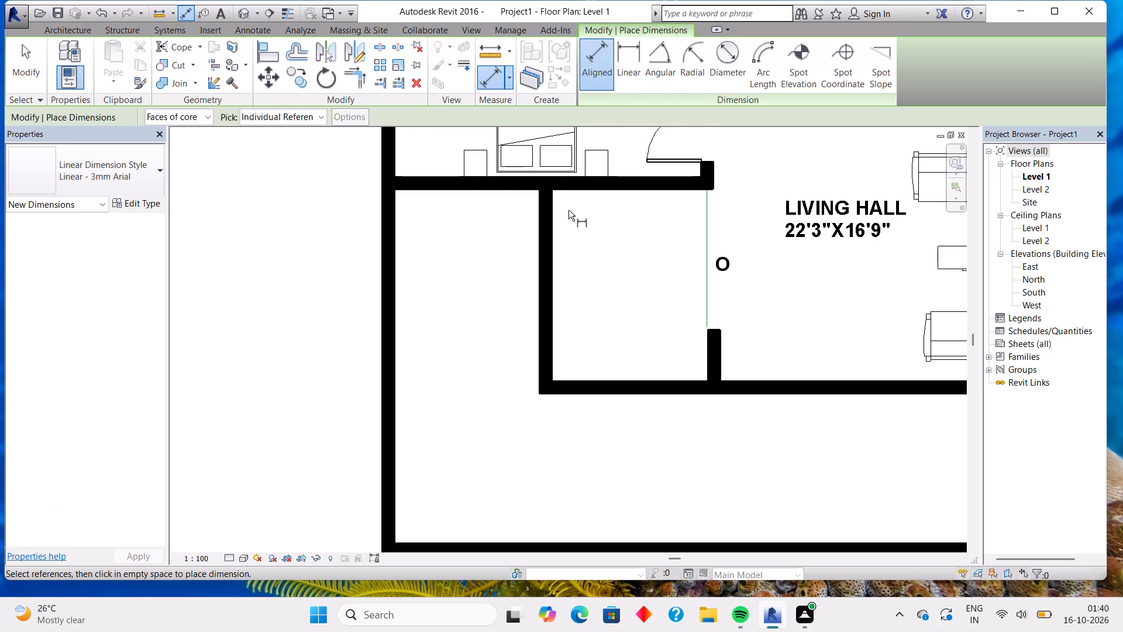
left_click(549, 267)
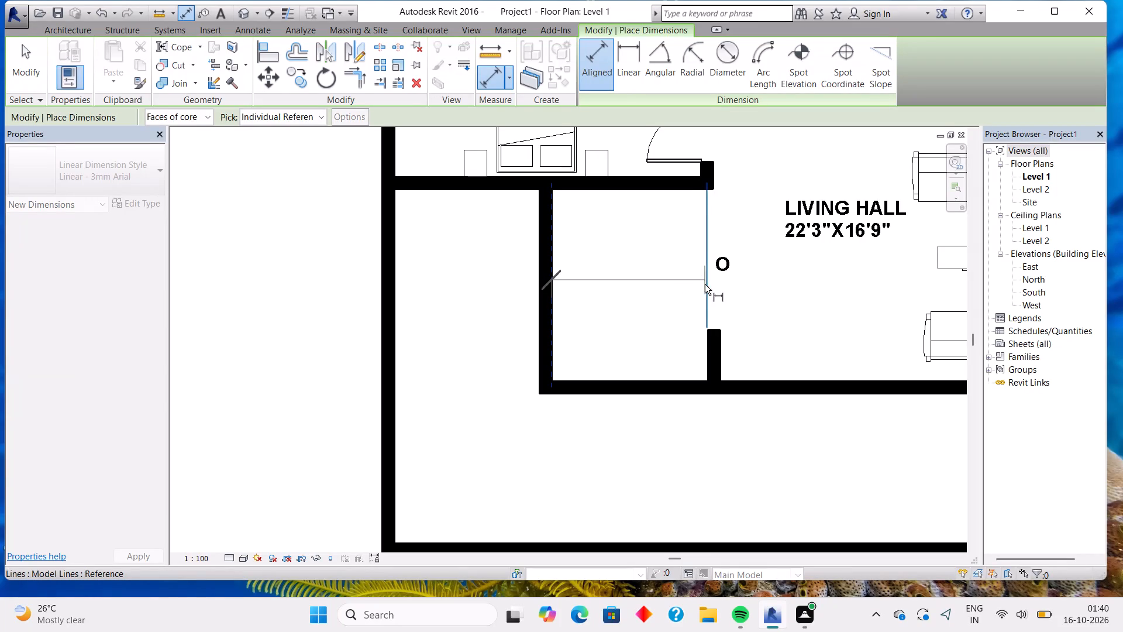
left_click(708, 345)
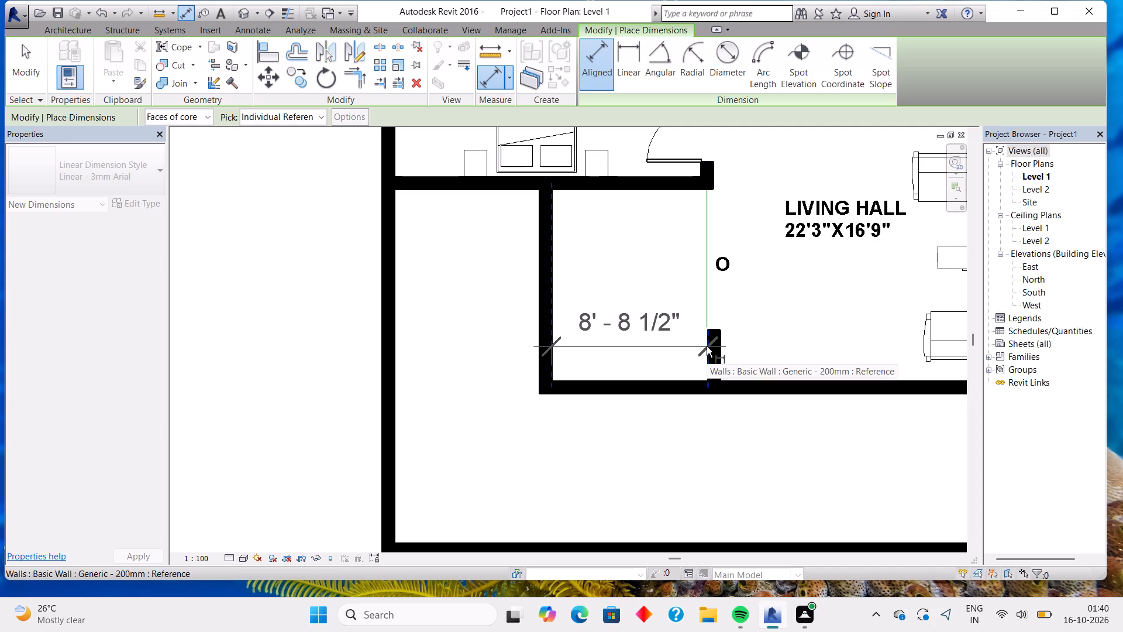
key("Escape")
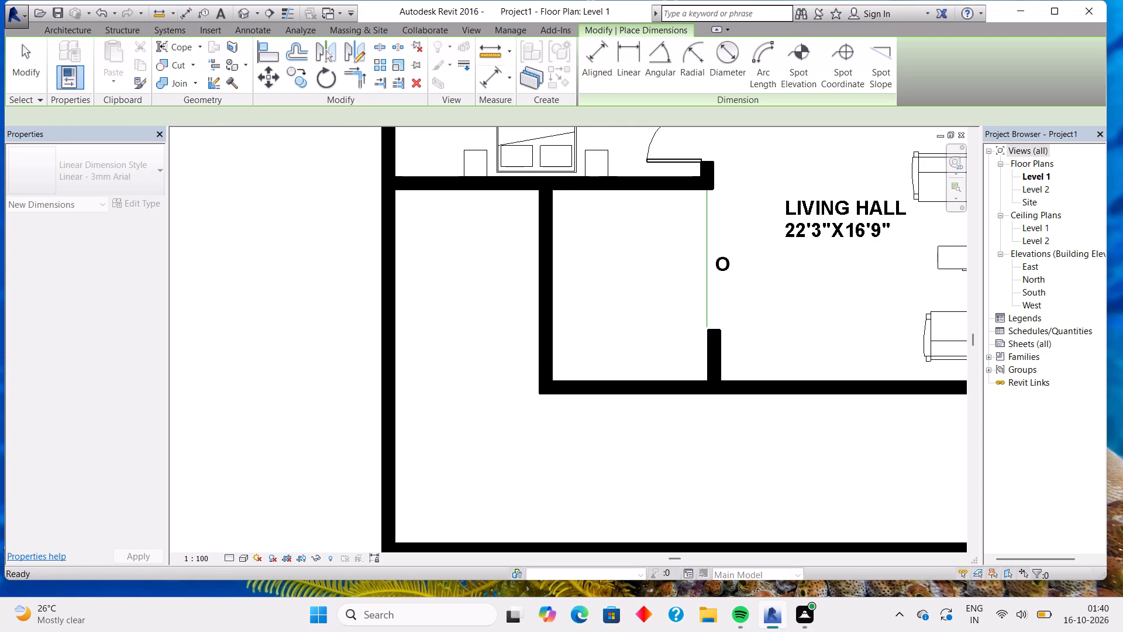
left_click(615, 191)
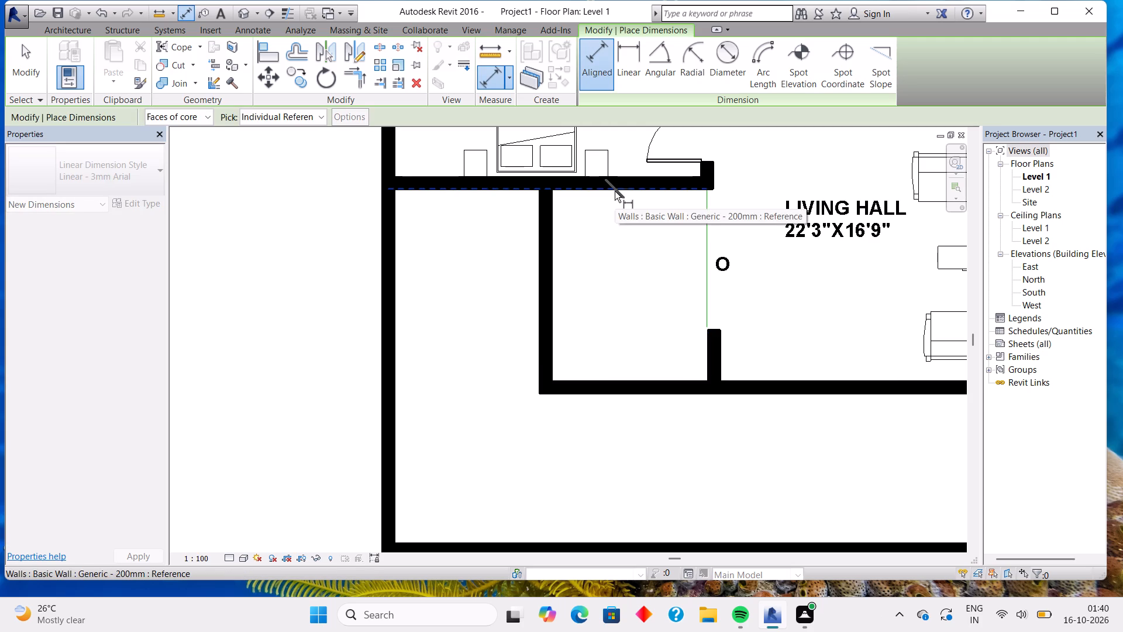
left_click(625, 382)
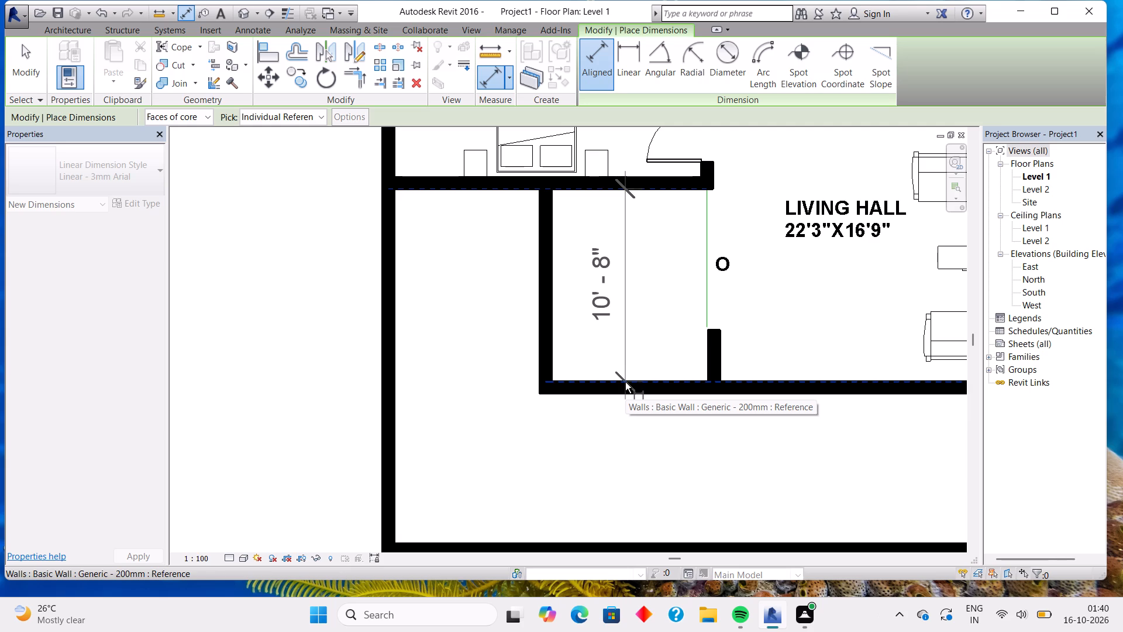
key("Escape")
Add a bold two-line text label reading KITCHEN 10'X in the new room west of the living hall.
scroll(631, 309, "down", 1)
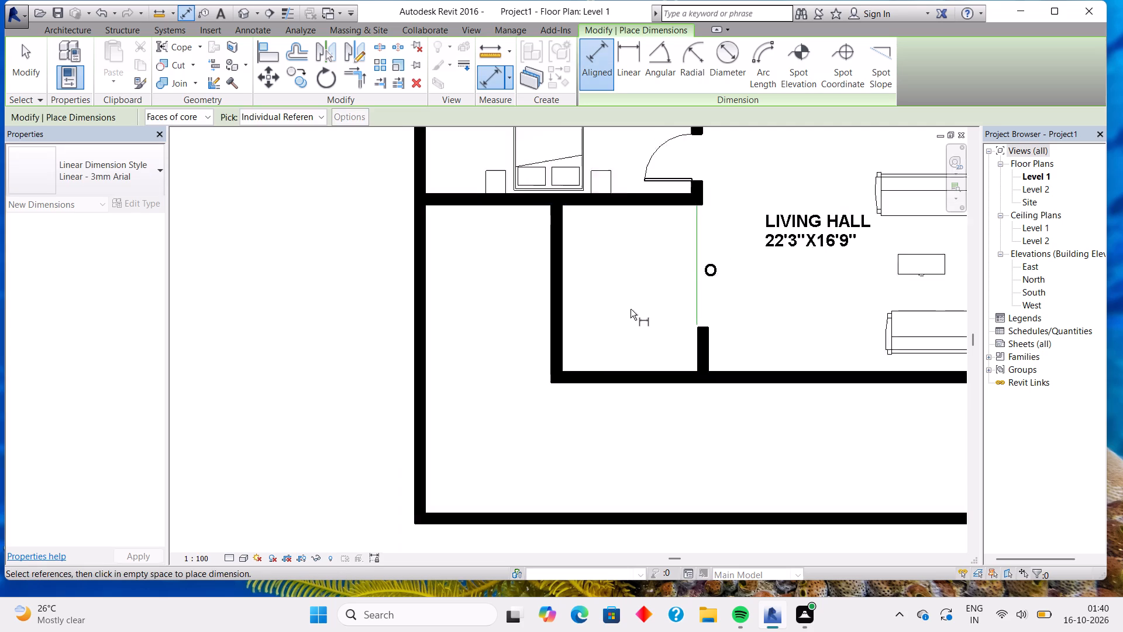
scroll(631, 309, "down", 3)
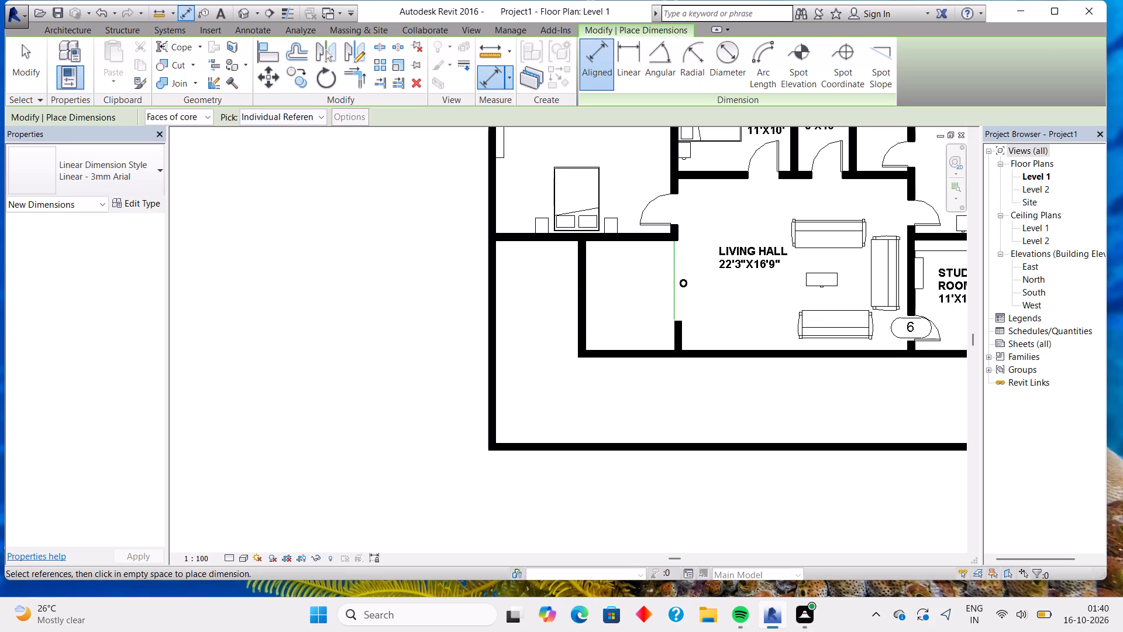
left_click(85, 32)
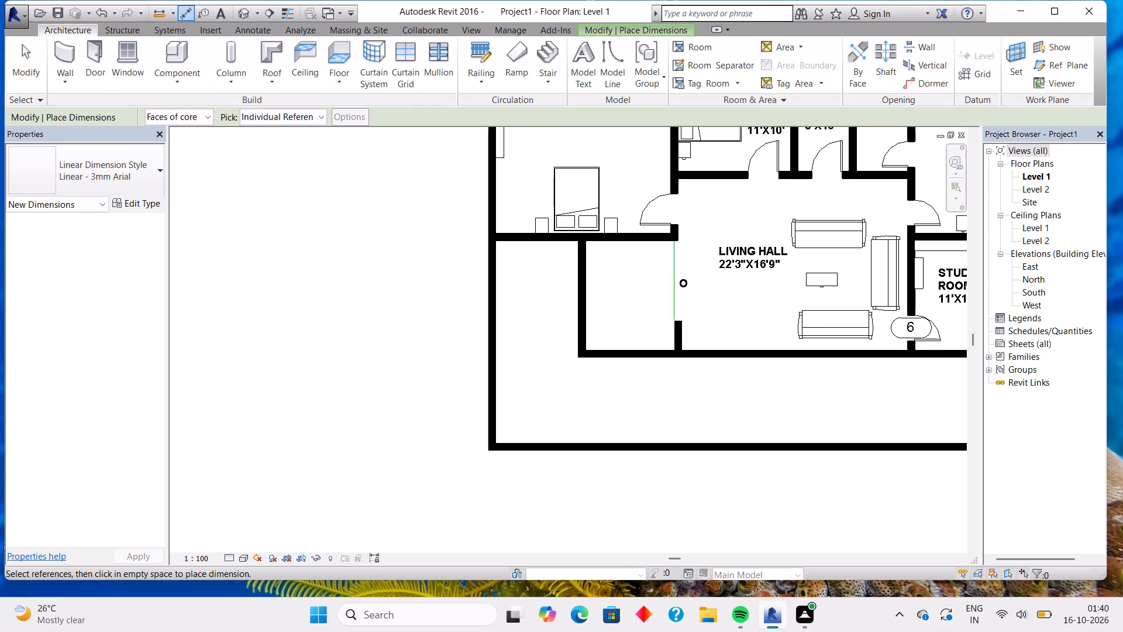
left_click(253, 28)
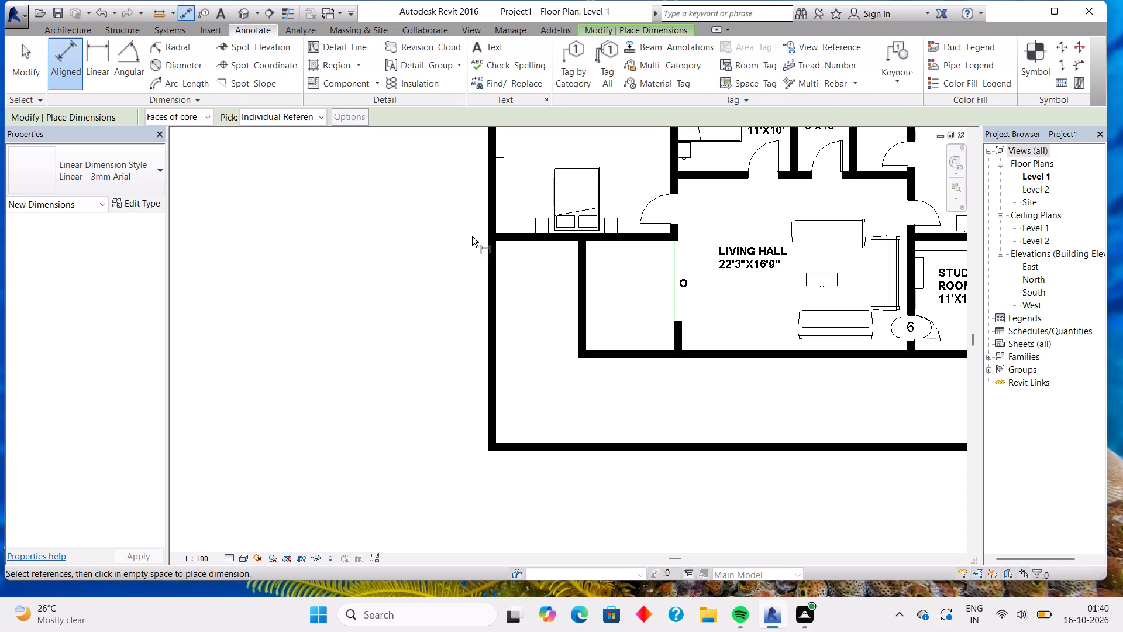
double_click(604, 256)
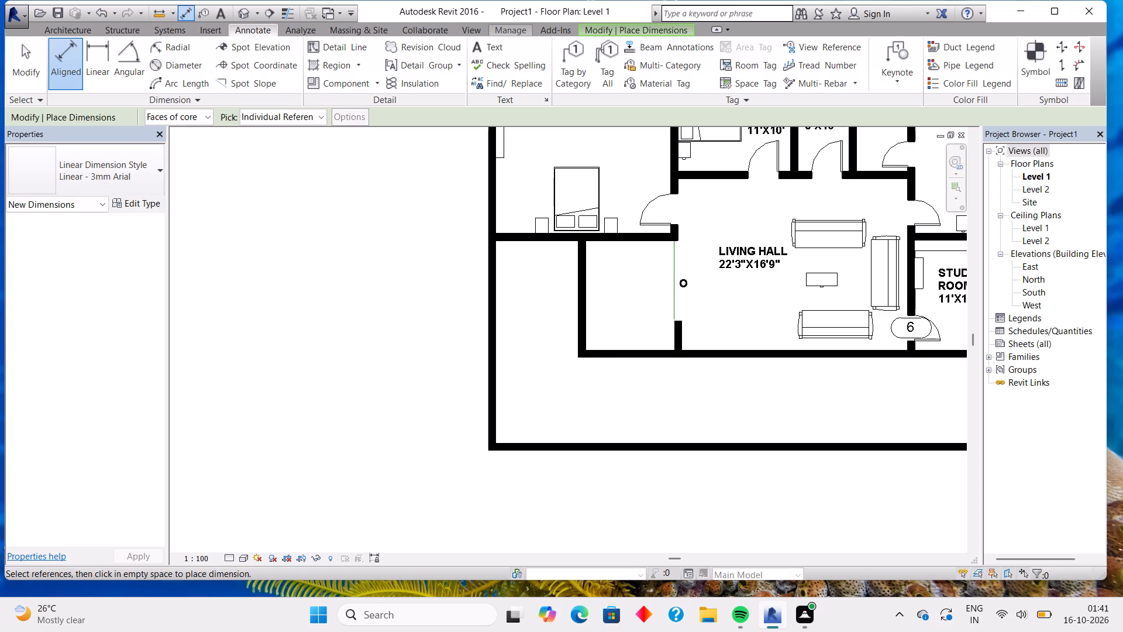
left_click(508, 45)
double_click(488, 48)
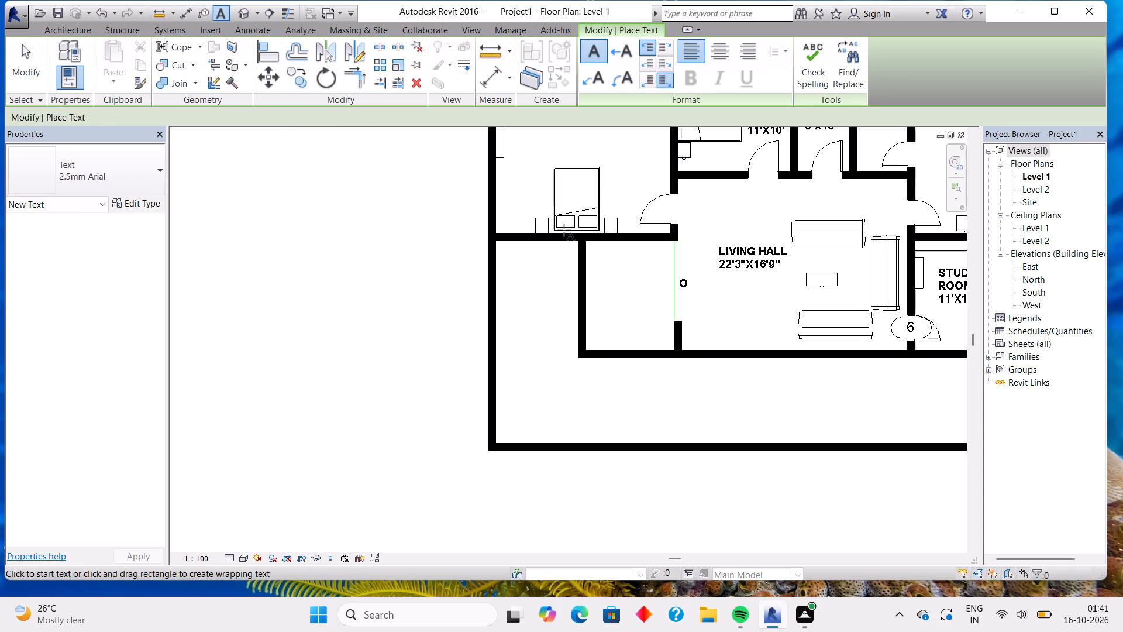
double_click(598, 260)
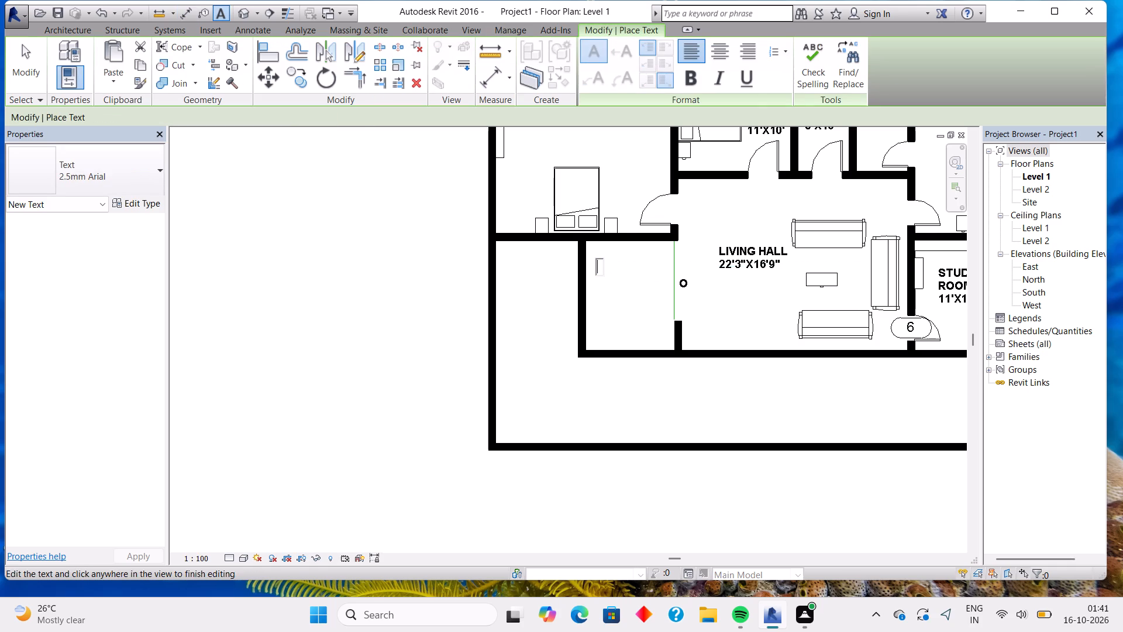
left_click(688, 81)
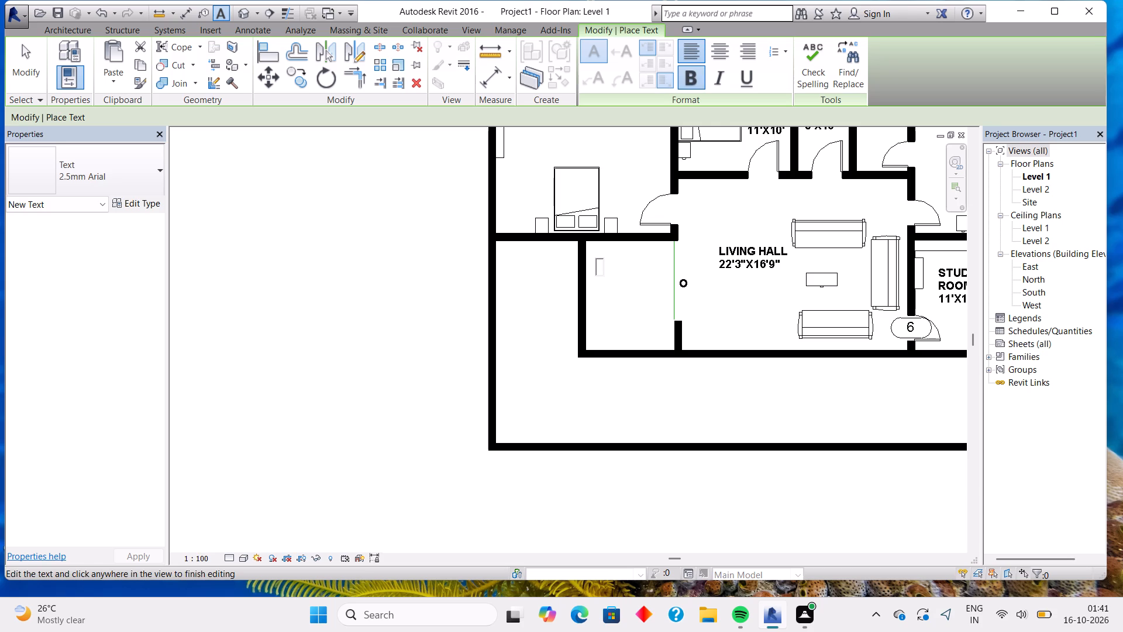
type("KITCHEN")
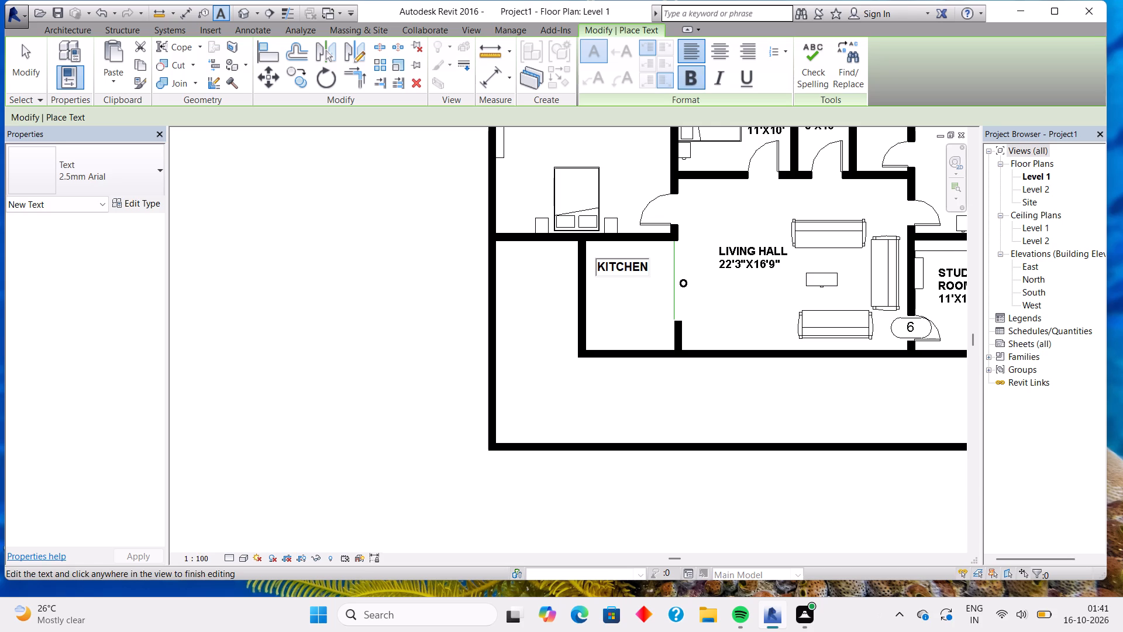
key("Return")
type("10")
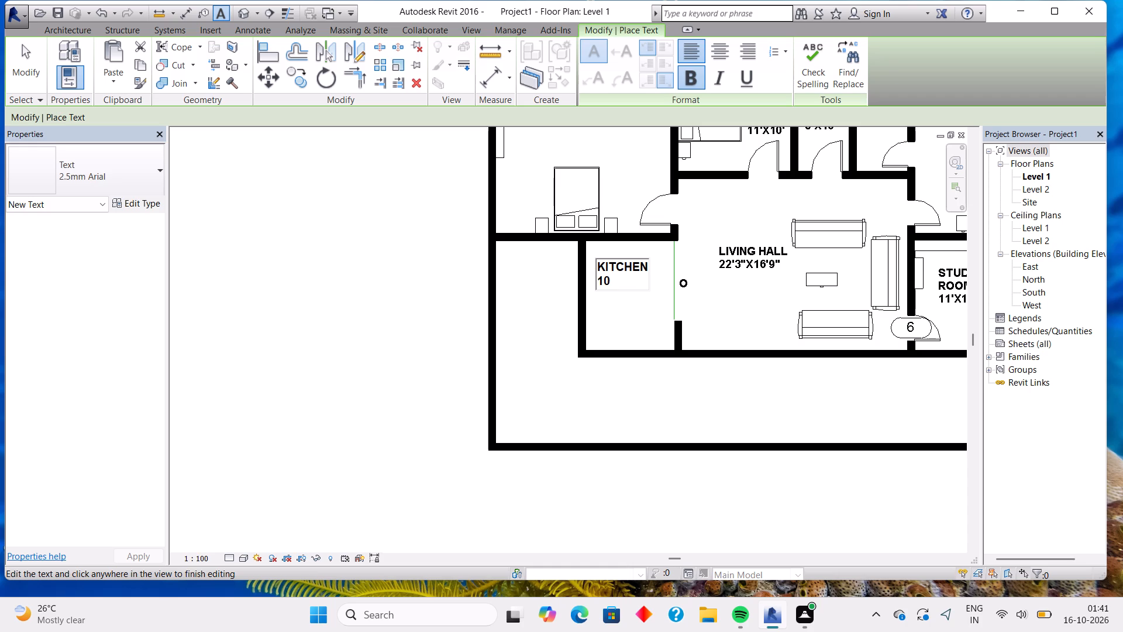
key("apostrophe")
key("x")
scroll(728, 346, "up", 4)
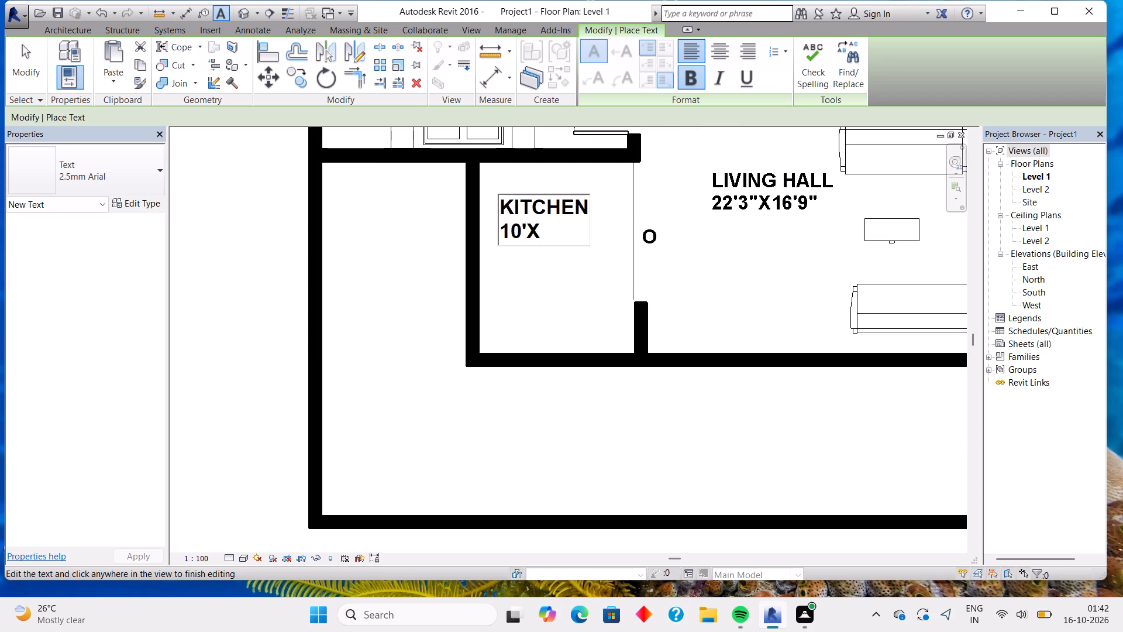
scroll(750, 328, "down", 5)
middle_click_drag(754, 305, 680, 382)
double_click(678, 359)
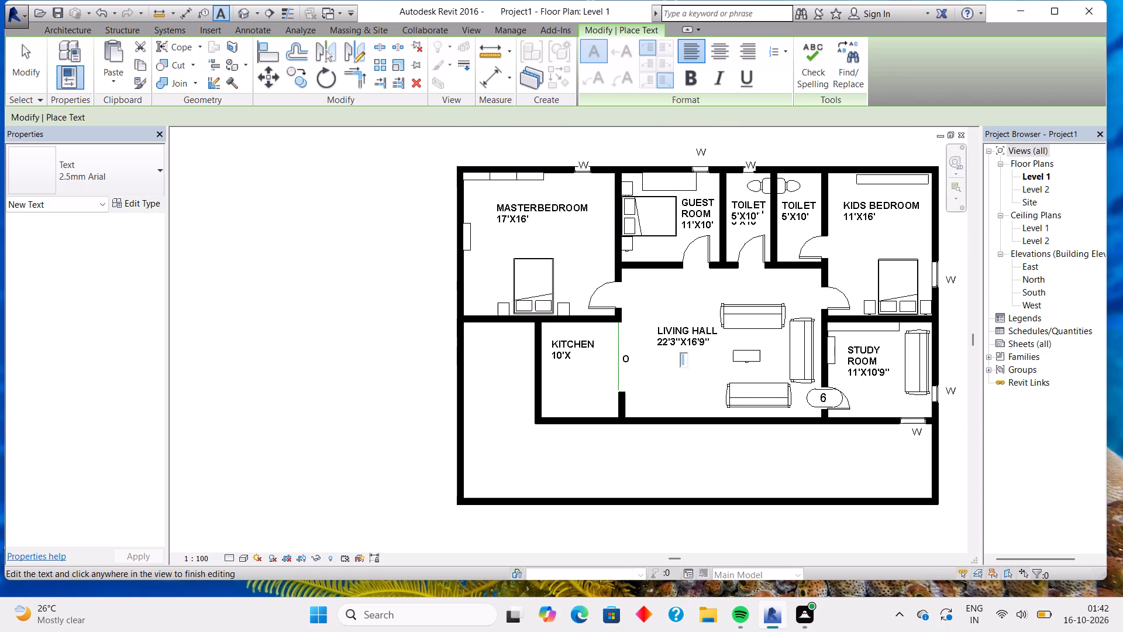
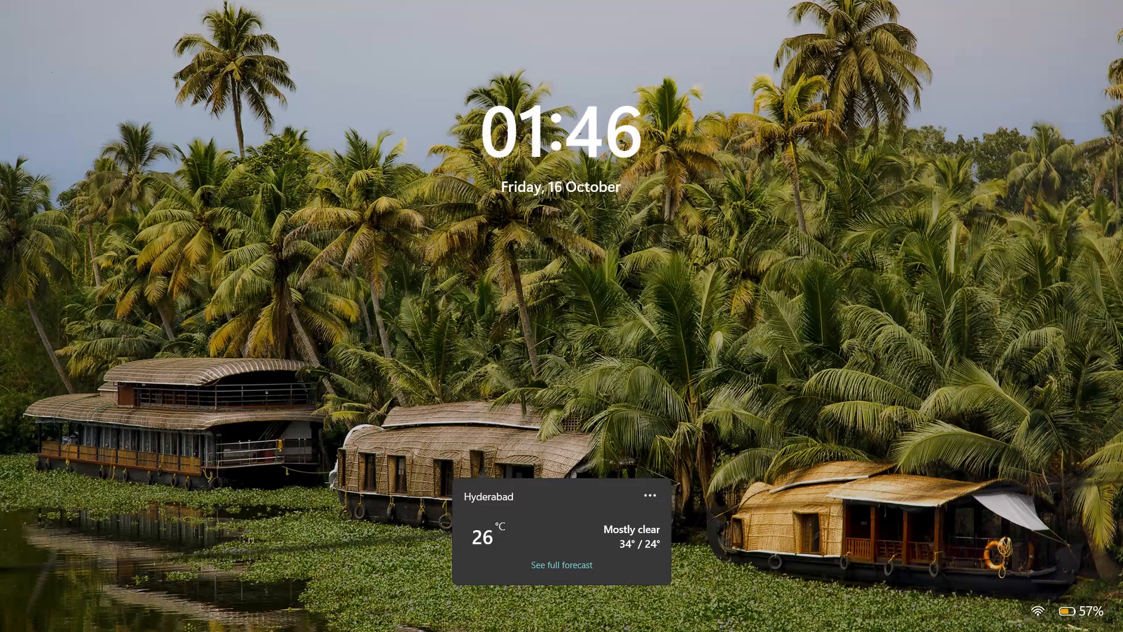
Dismiss the lock screen to return to the Level 1 floor plan in Autodesk Revit.
left_click(692, 209)
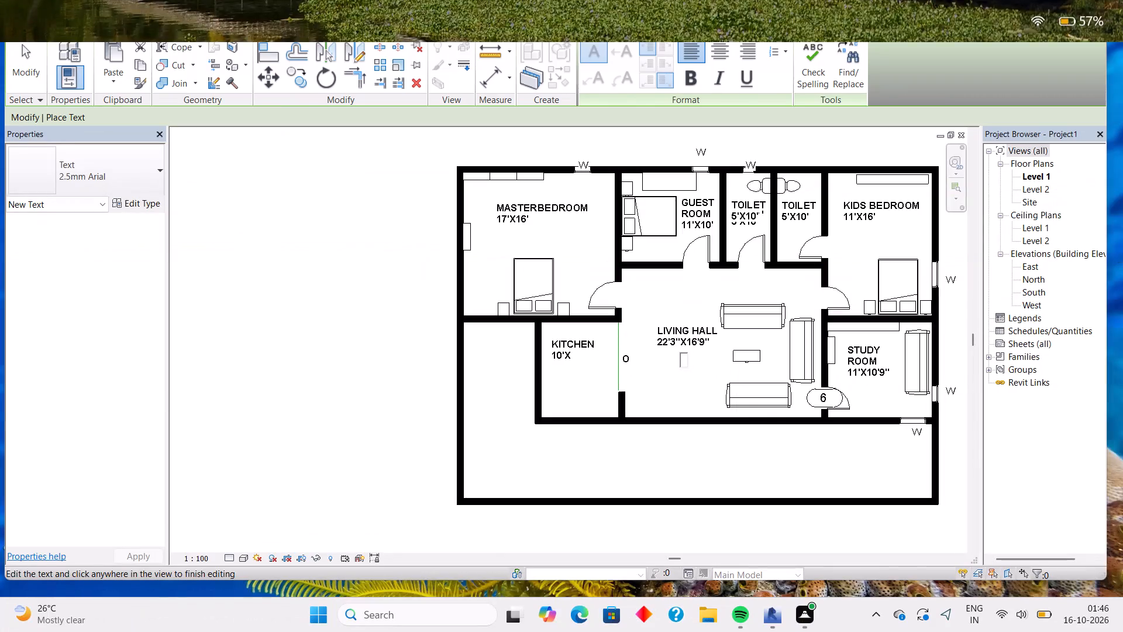
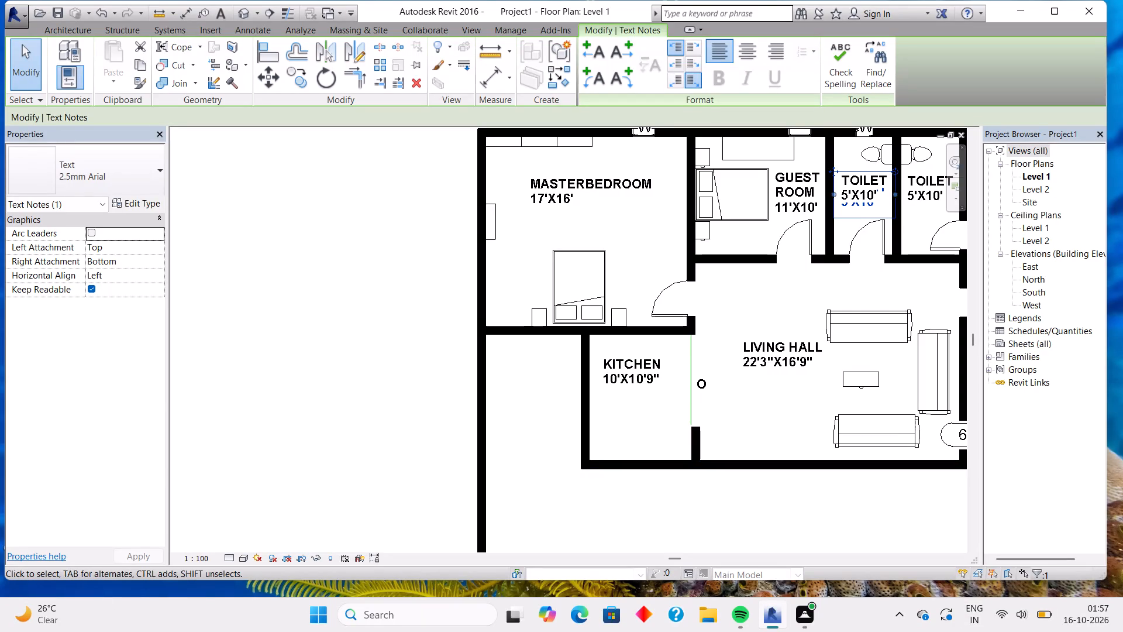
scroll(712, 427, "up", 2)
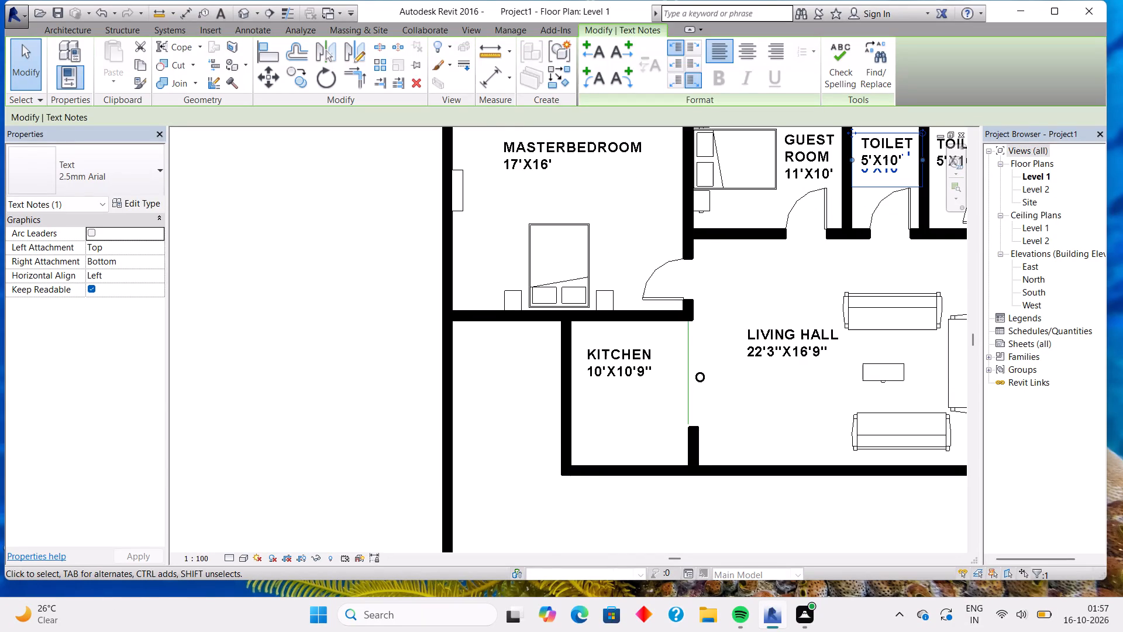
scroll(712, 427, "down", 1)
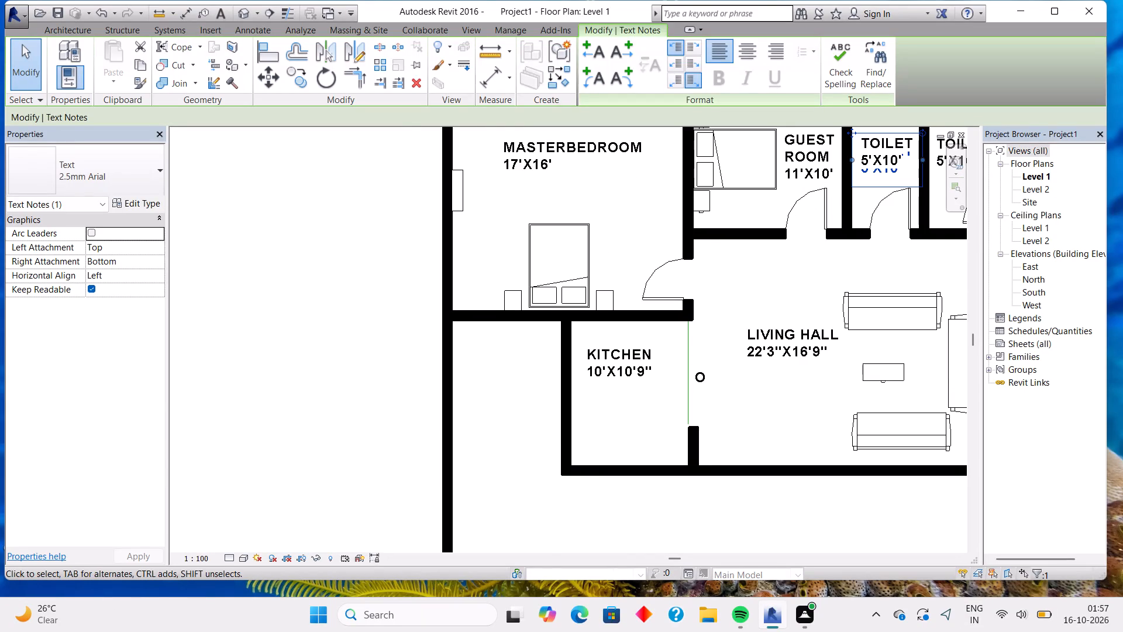
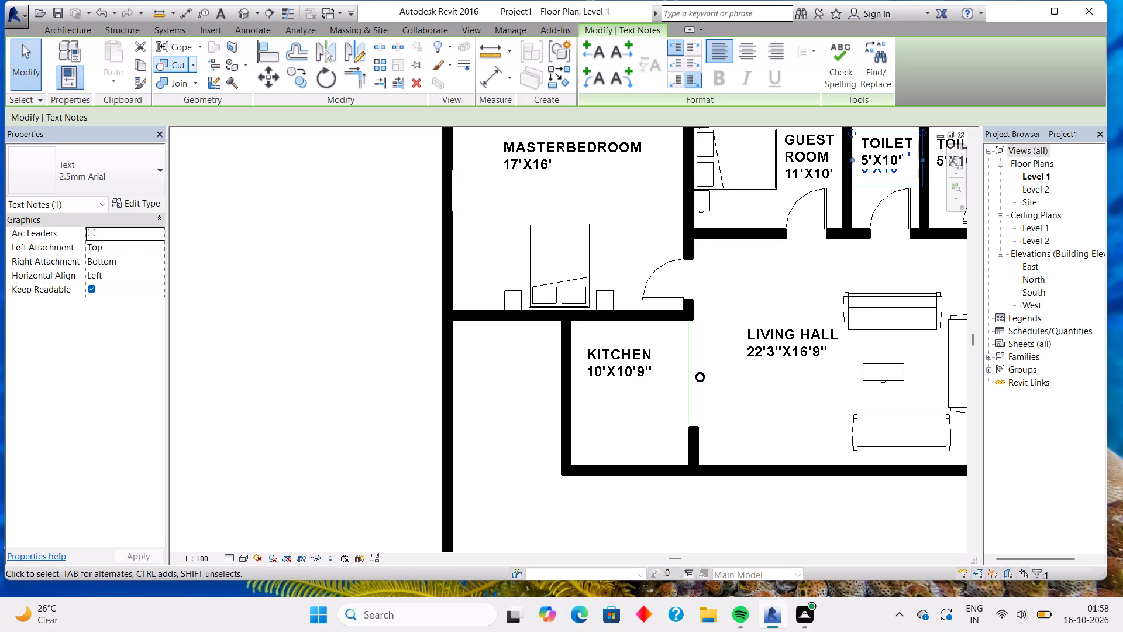
Load the M_Kitchenette - Small family from the Domestic folder of the US Metric Specialty Equipment library.
left_click(88, 26)
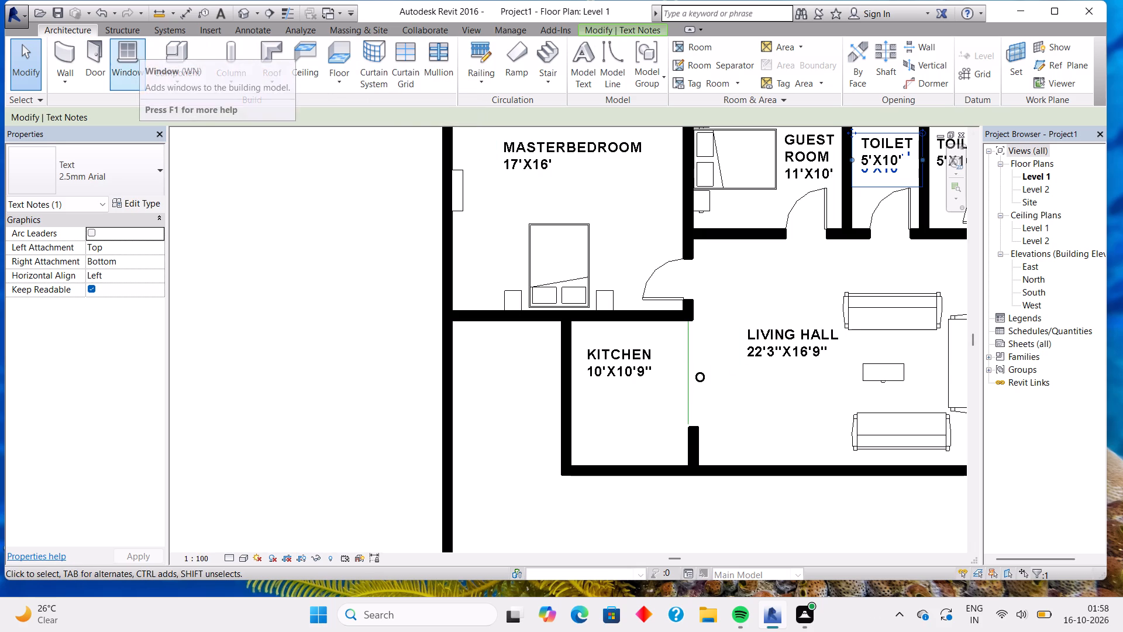
left_click(176, 59)
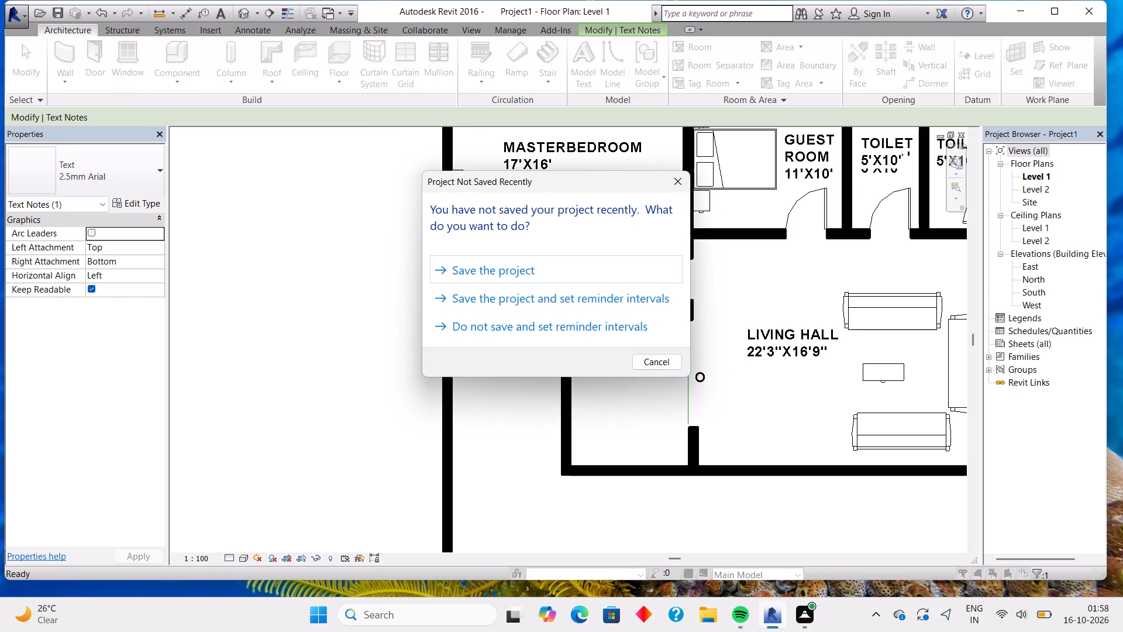
left_click(674, 188)
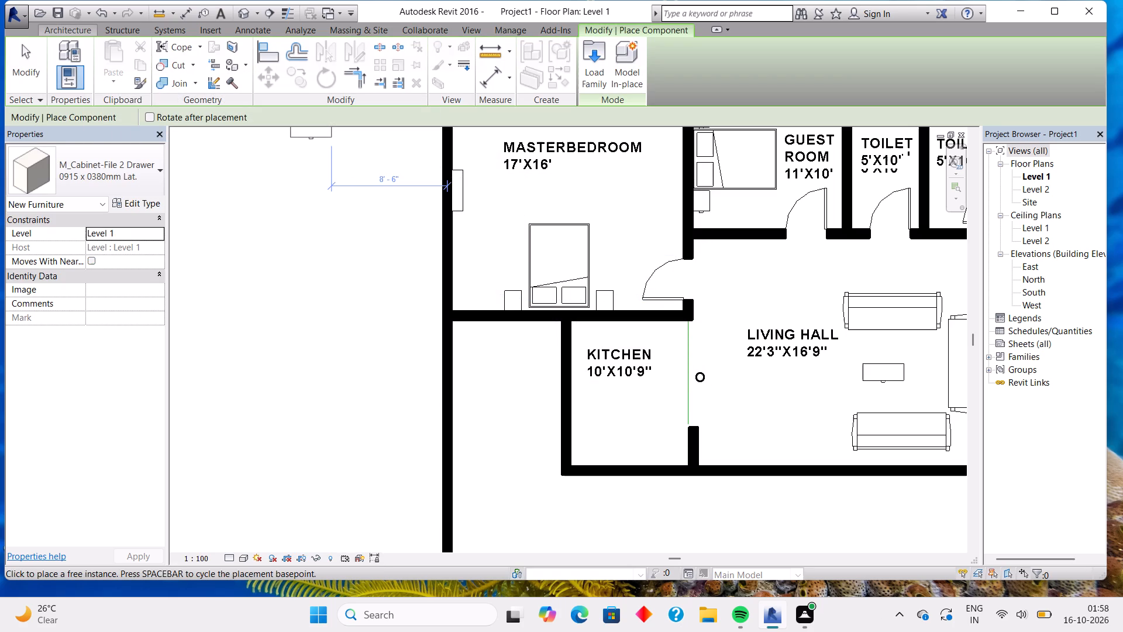
left_click(586, 57)
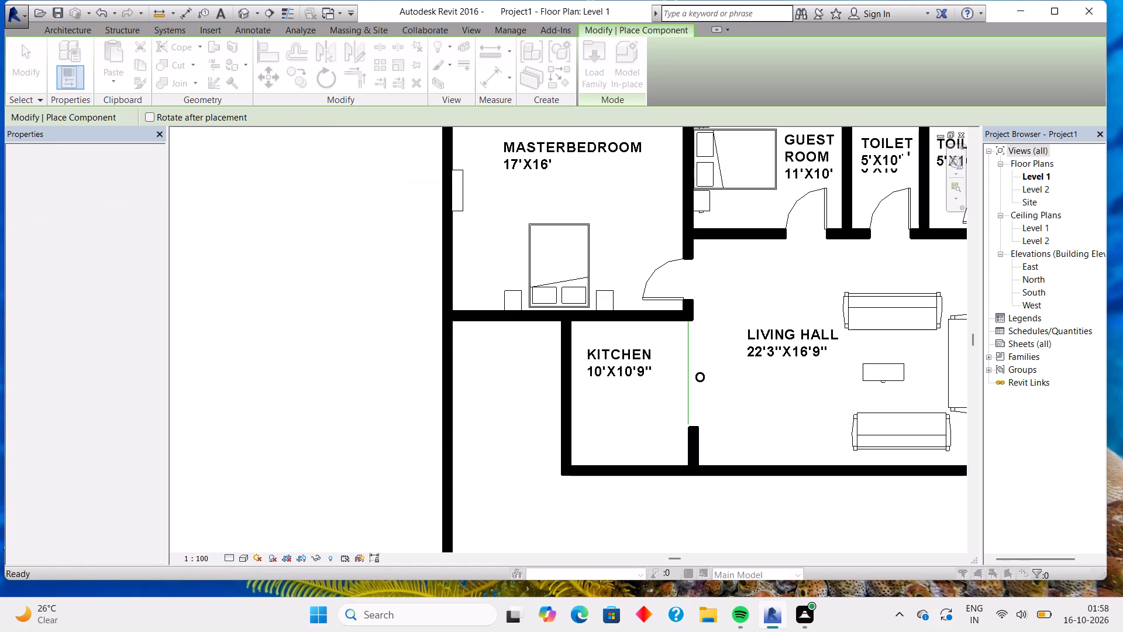
double_click(335, 220)
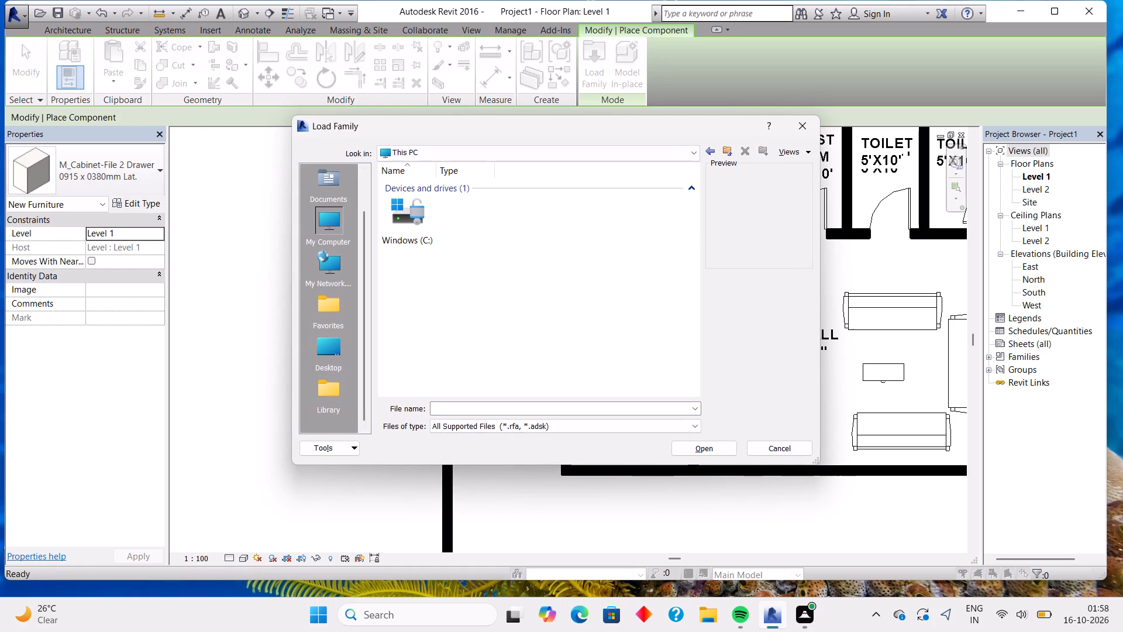
double_click(390, 235)
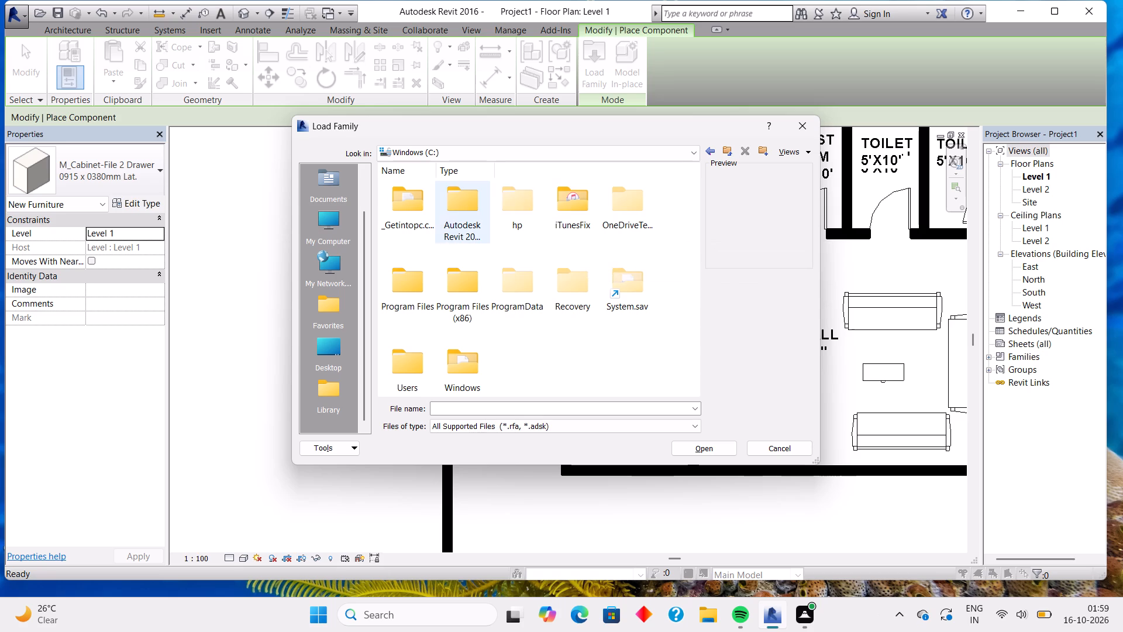
double_click(460, 221)
double_click(466, 226)
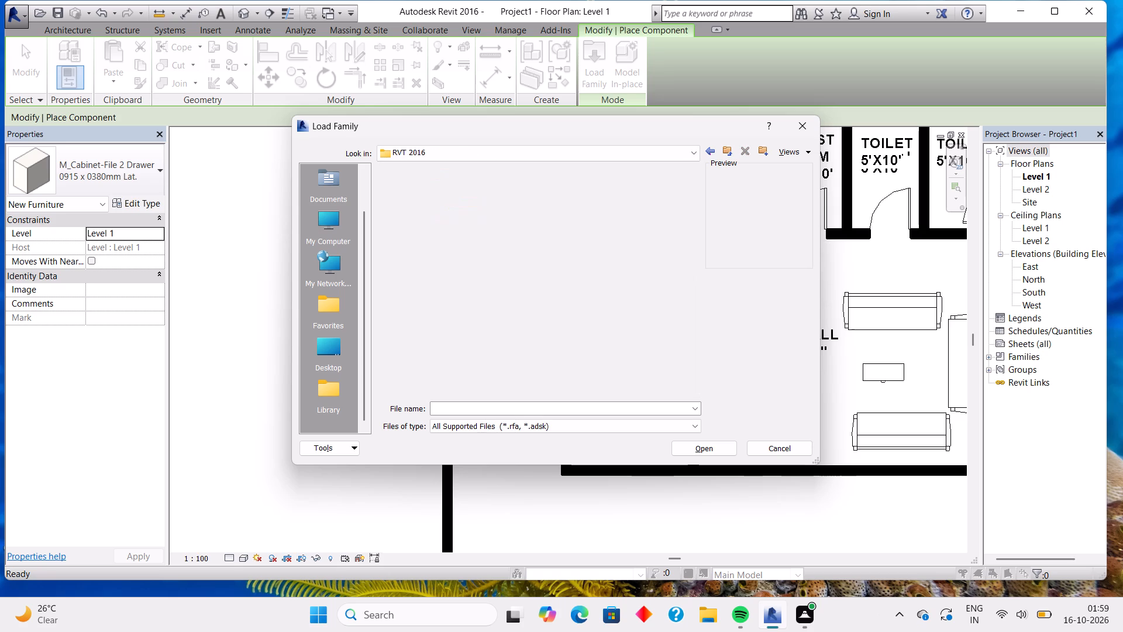
double_click(556, 221)
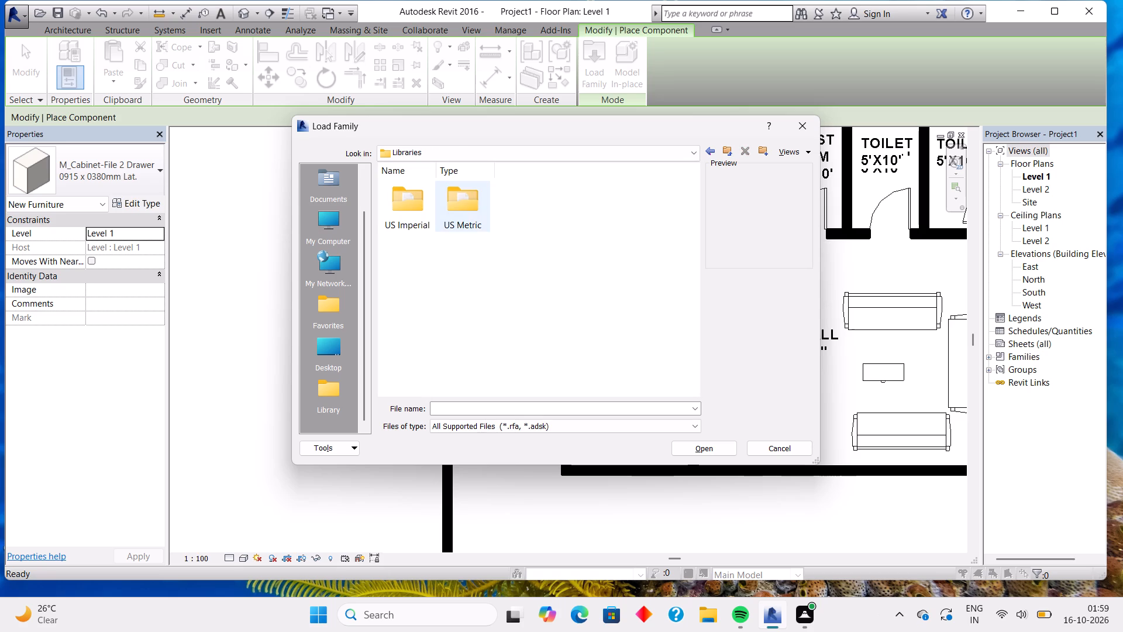
double_click(480, 217)
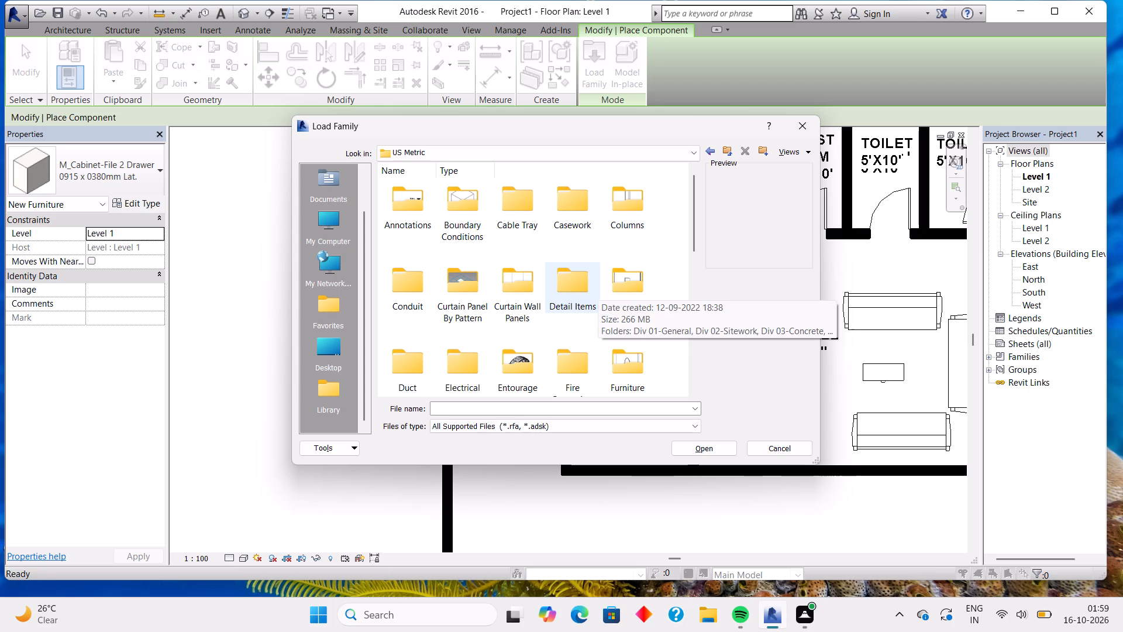
scroll(625, 294, "down", 1)
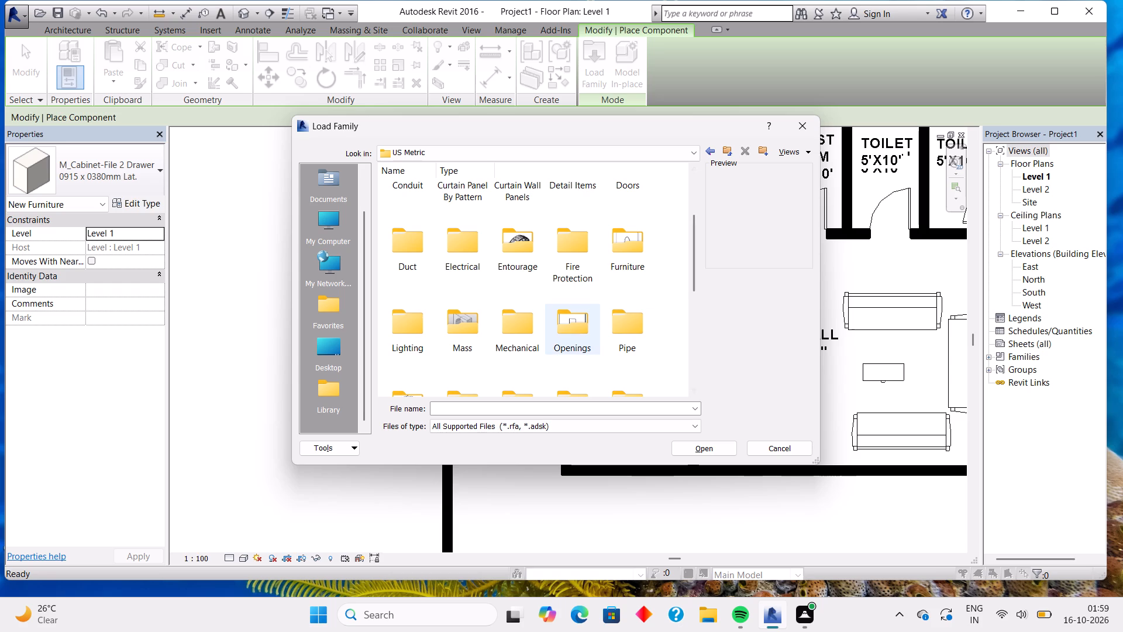
scroll(492, 309, "down", 3)
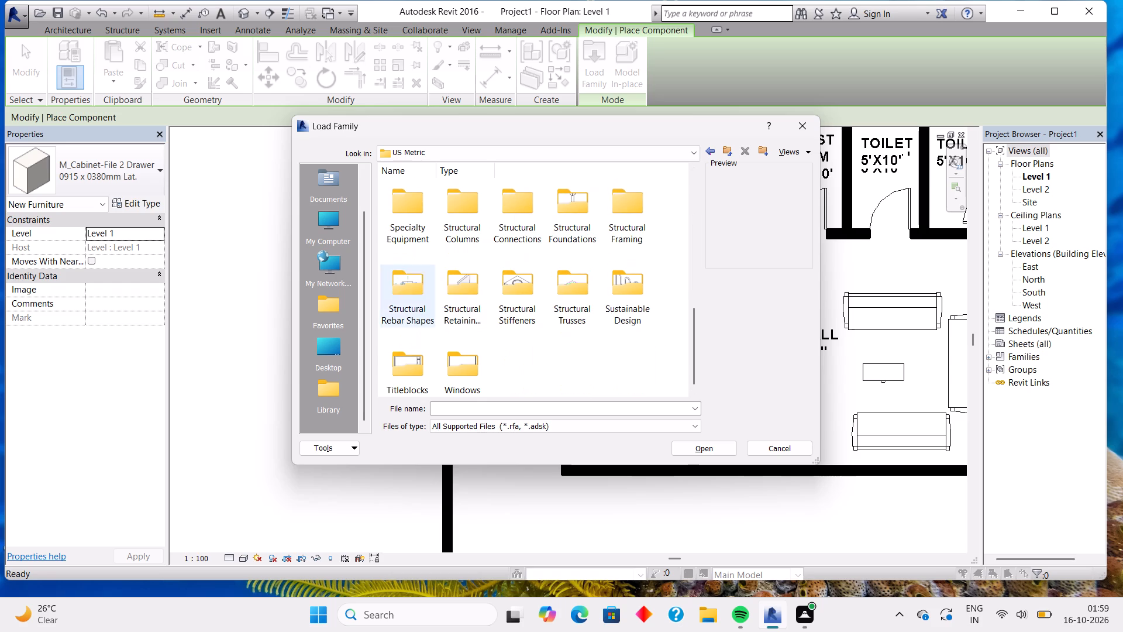
double_click(413, 233)
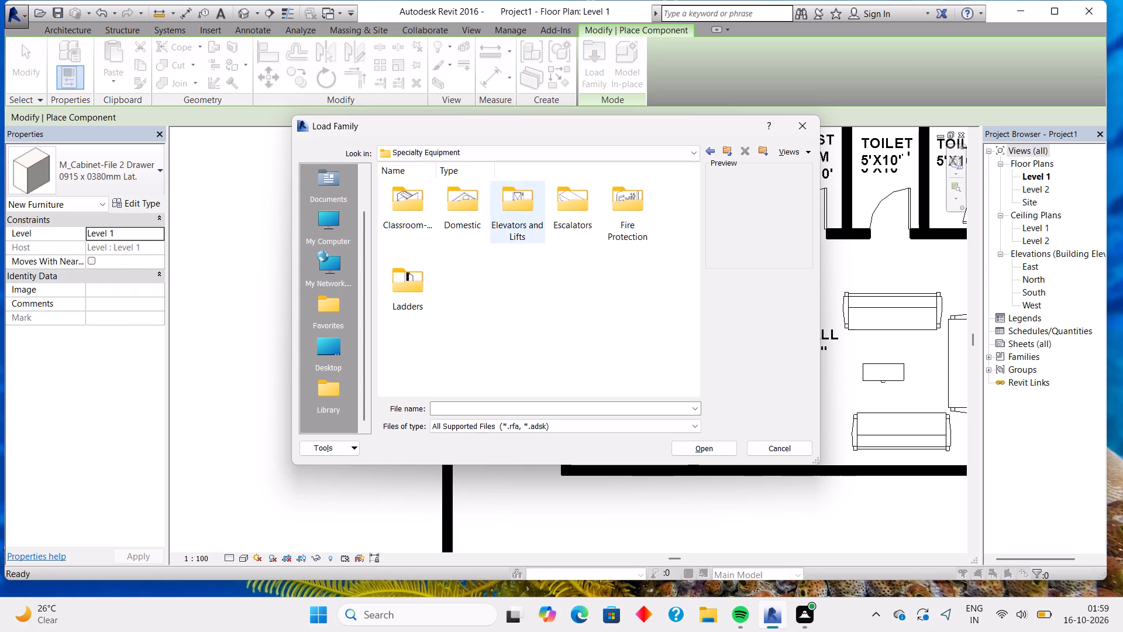
double_click(454, 204)
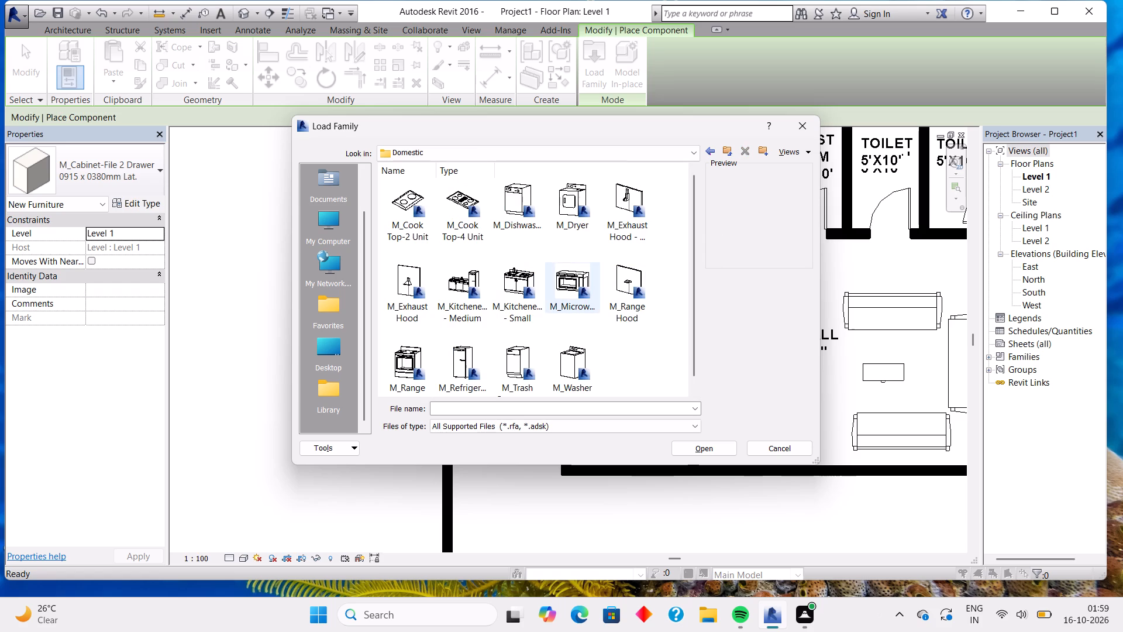
left_click(522, 280)
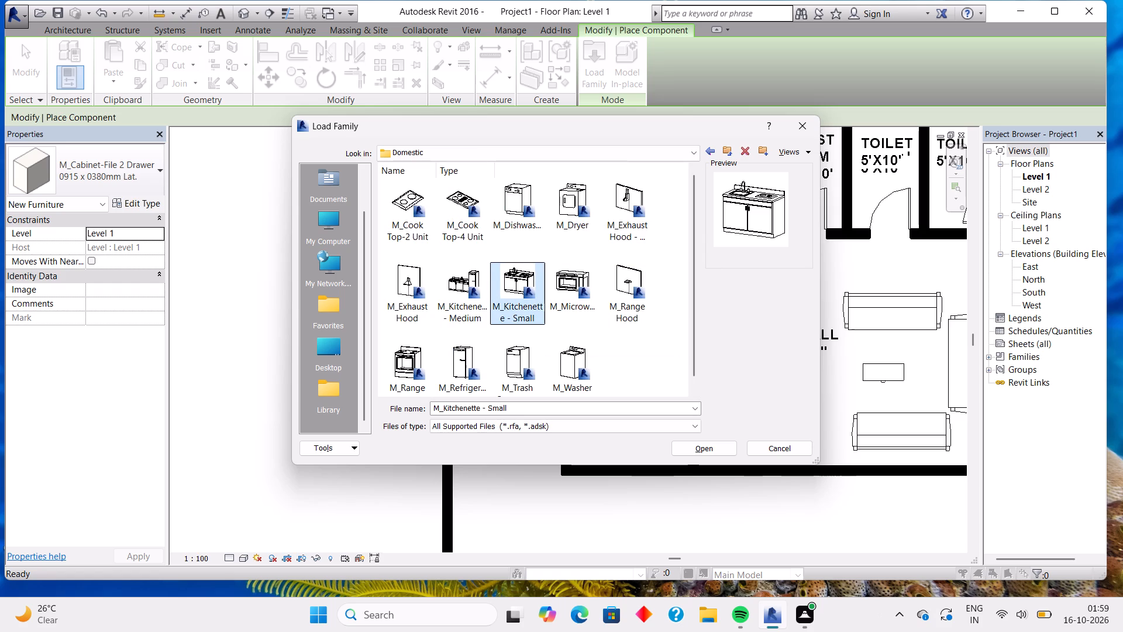
double_click(525, 283)
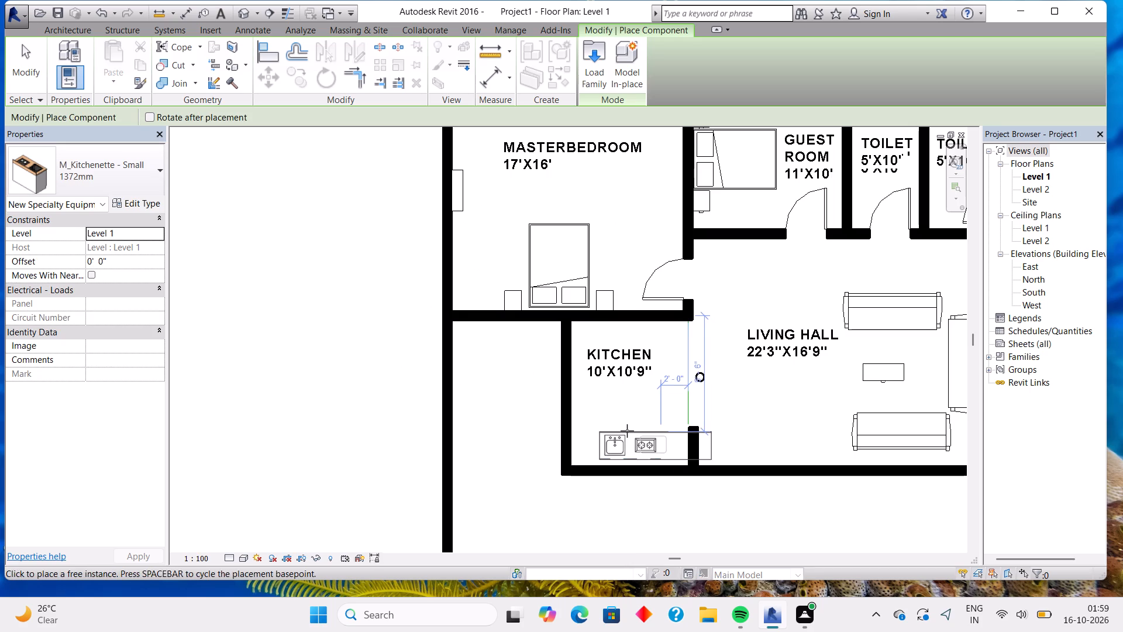
Place the 1372mm M_Kitchenette - Small unit inside the kitchen against its lower wall.
left_click(625, 434)
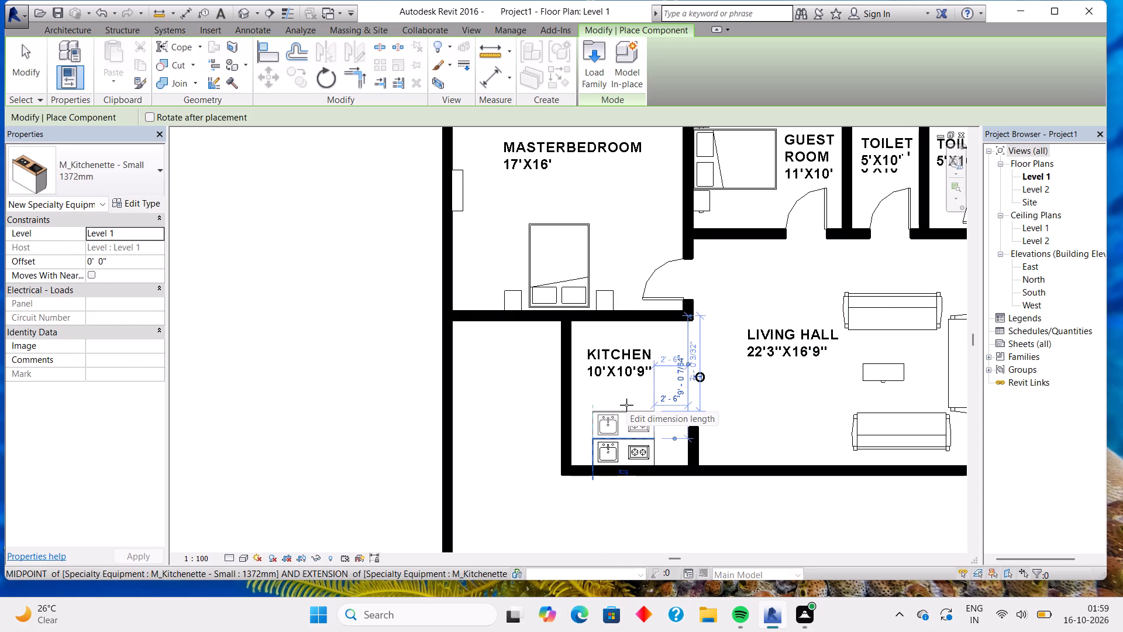
key("Escape")
key("Escape")
Place an M_Fixed 0915 x 0610mm window in the kitchen's lower wall behind the cooktop, about 3' 6" from the living hall side wall.
scroll(643, 384, "down", 1)
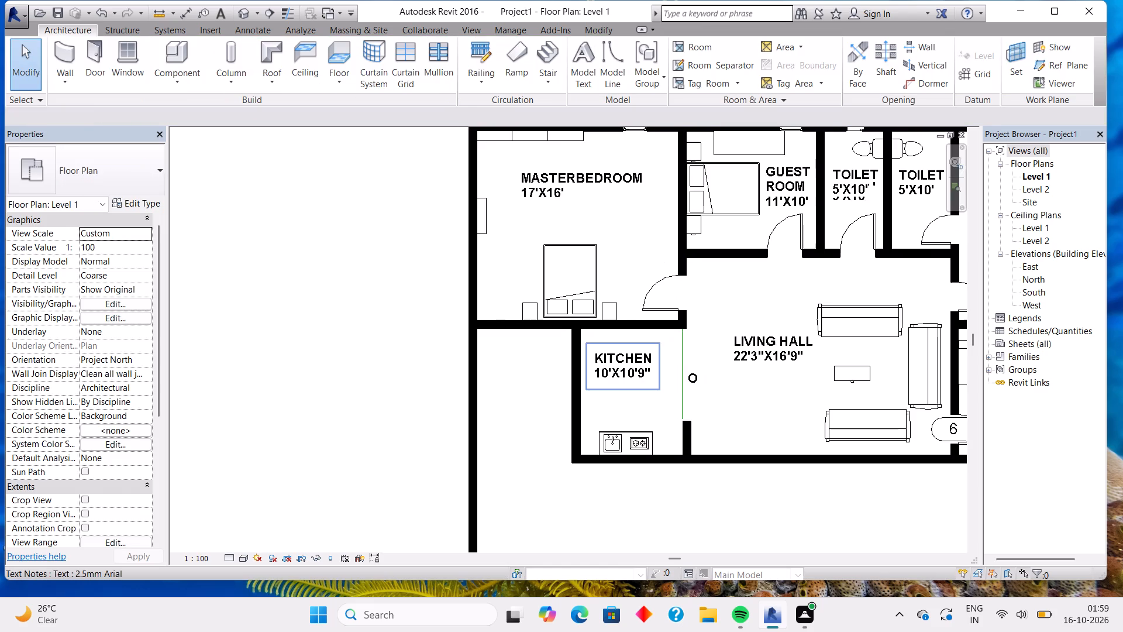
scroll(643, 384, "up", 1)
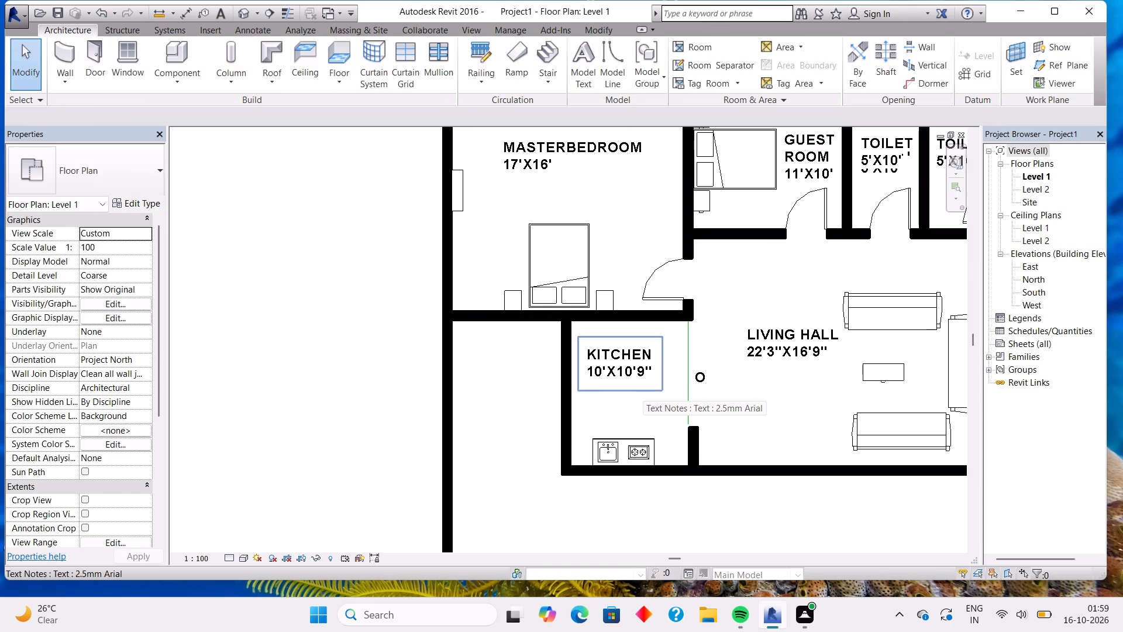
left_click(140, 49)
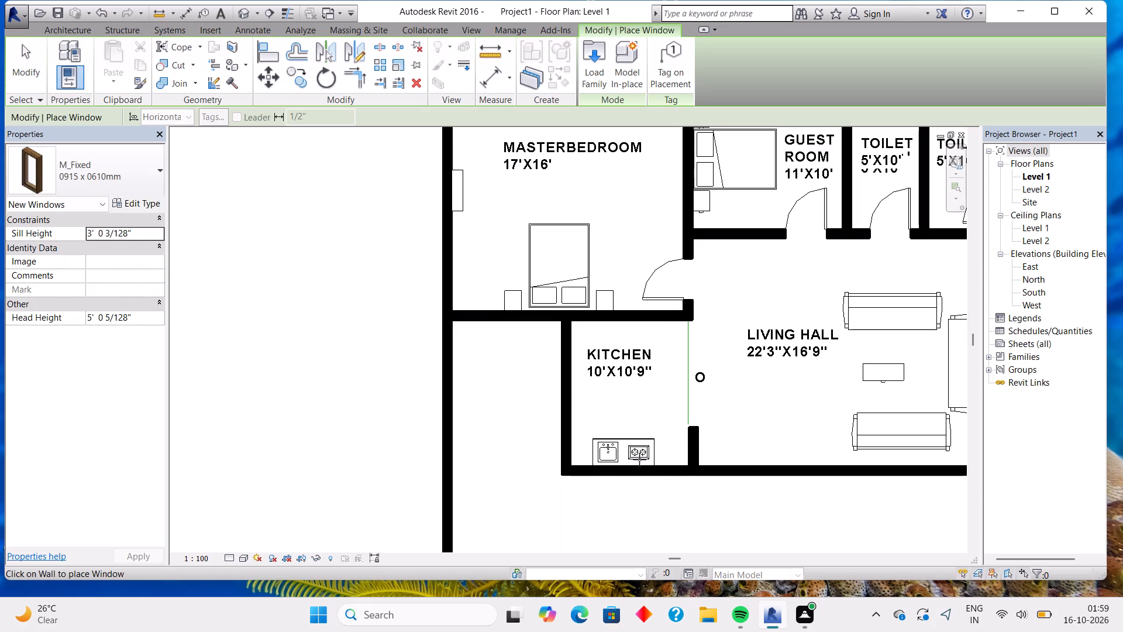
left_click(646, 468)
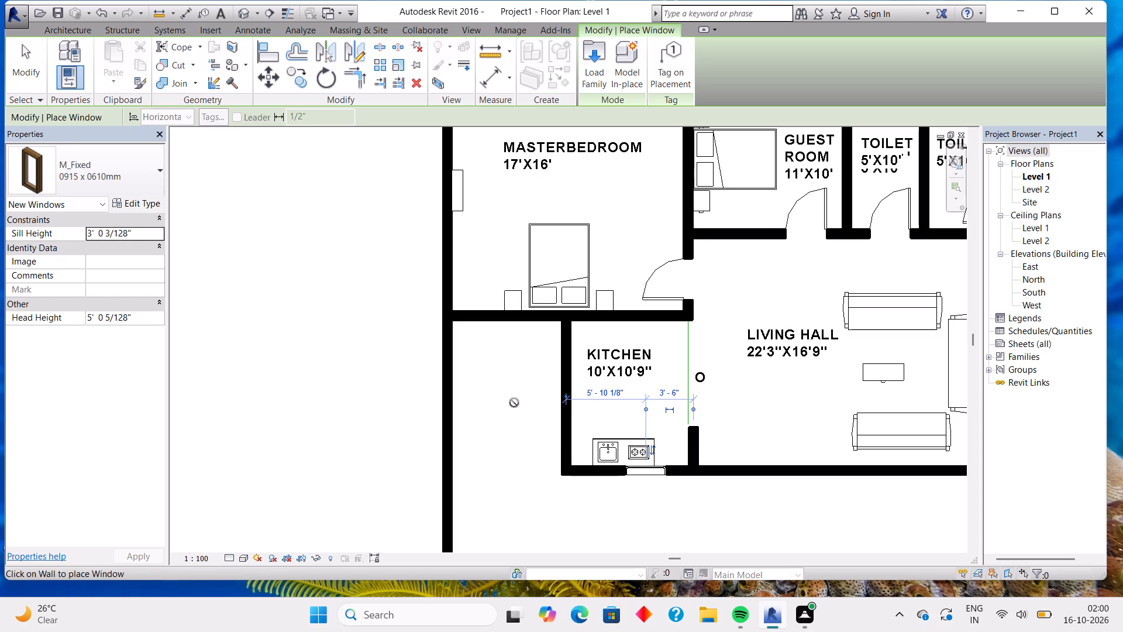
key("Escape")
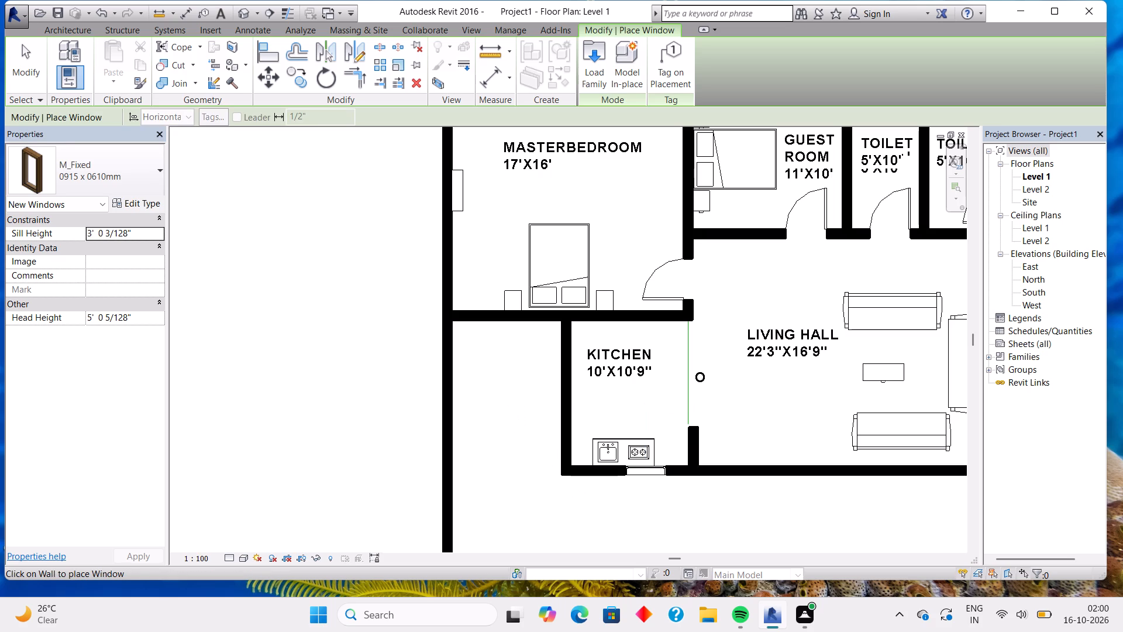
Add a text note reading W just outside the new kitchen window, using the 2.5mm Arial text type.
left_click(266, 29)
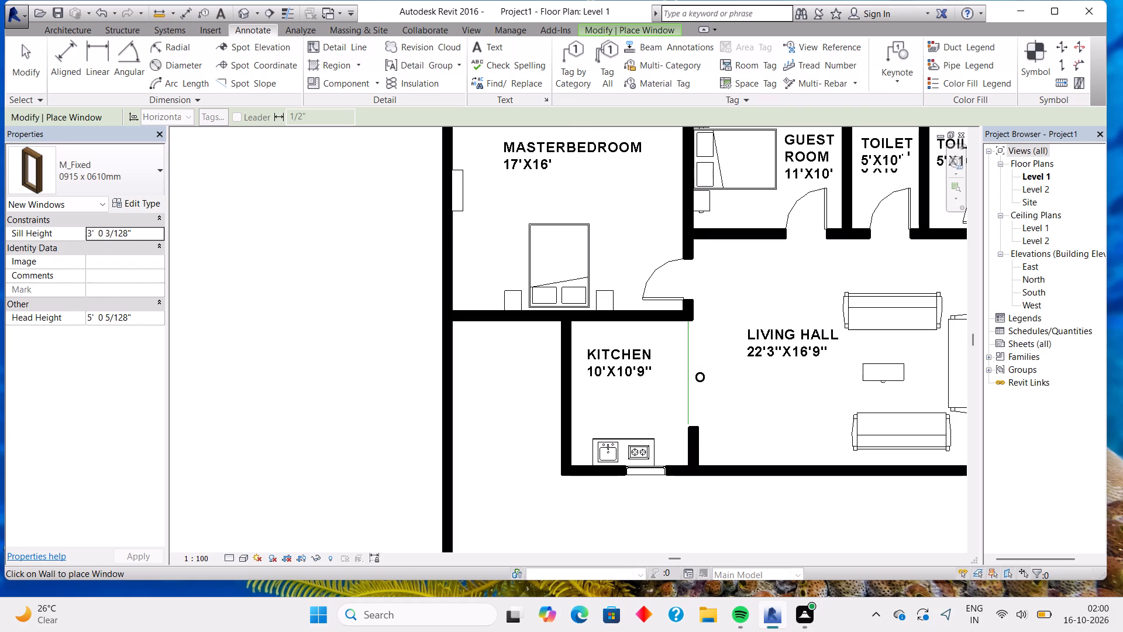
left_click(495, 47)
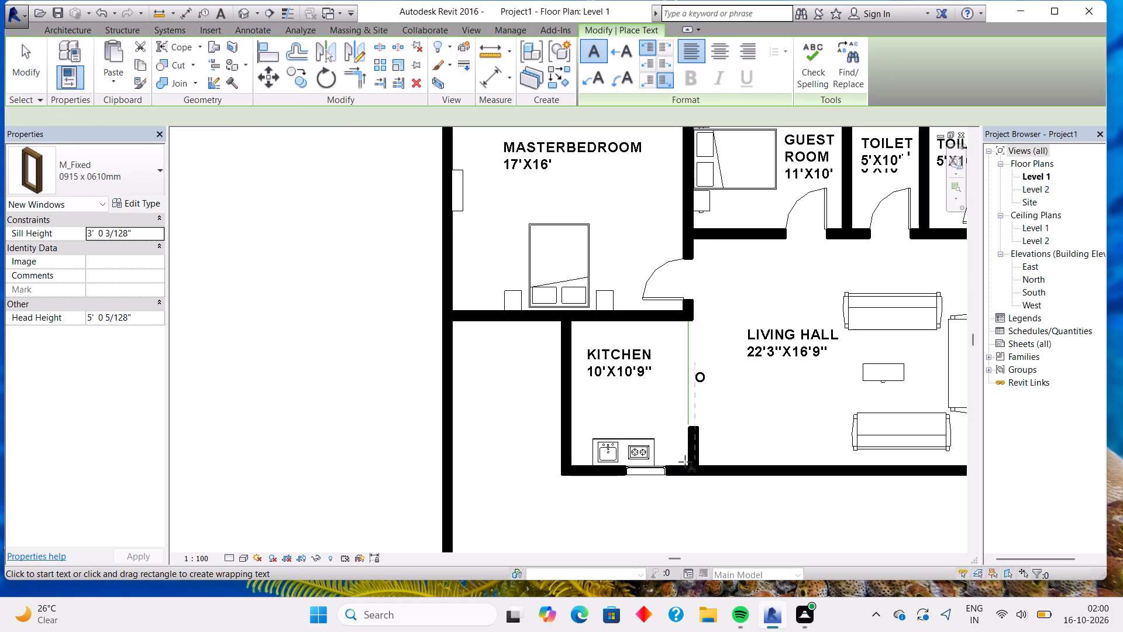
left_click(649, 484)
left_click(649, 484)
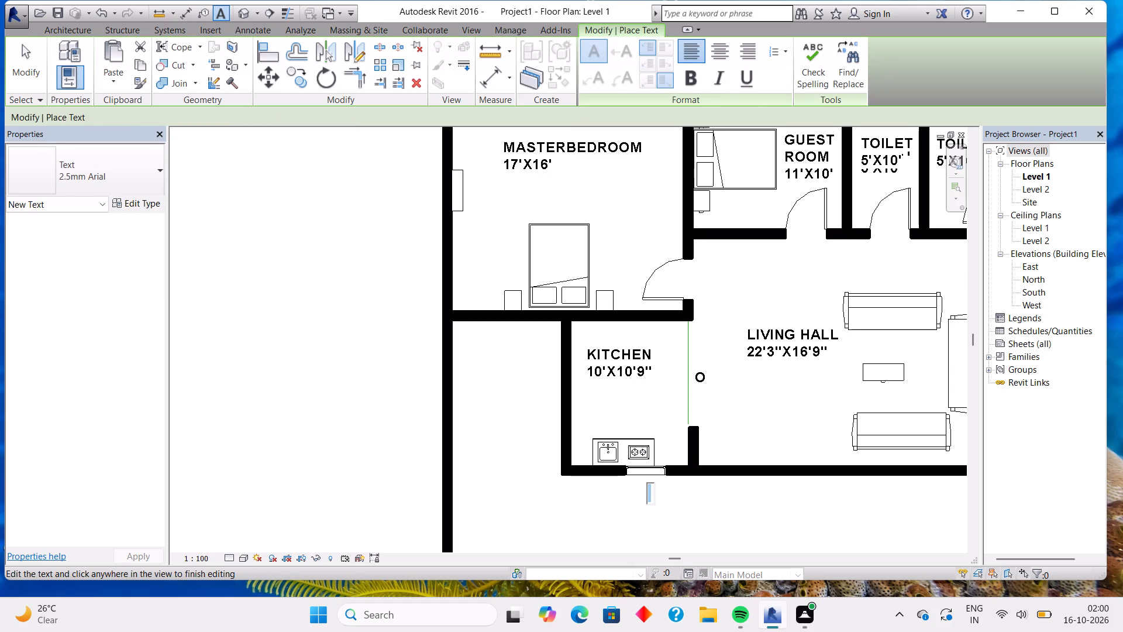
key("w")
left_click(688, 504)
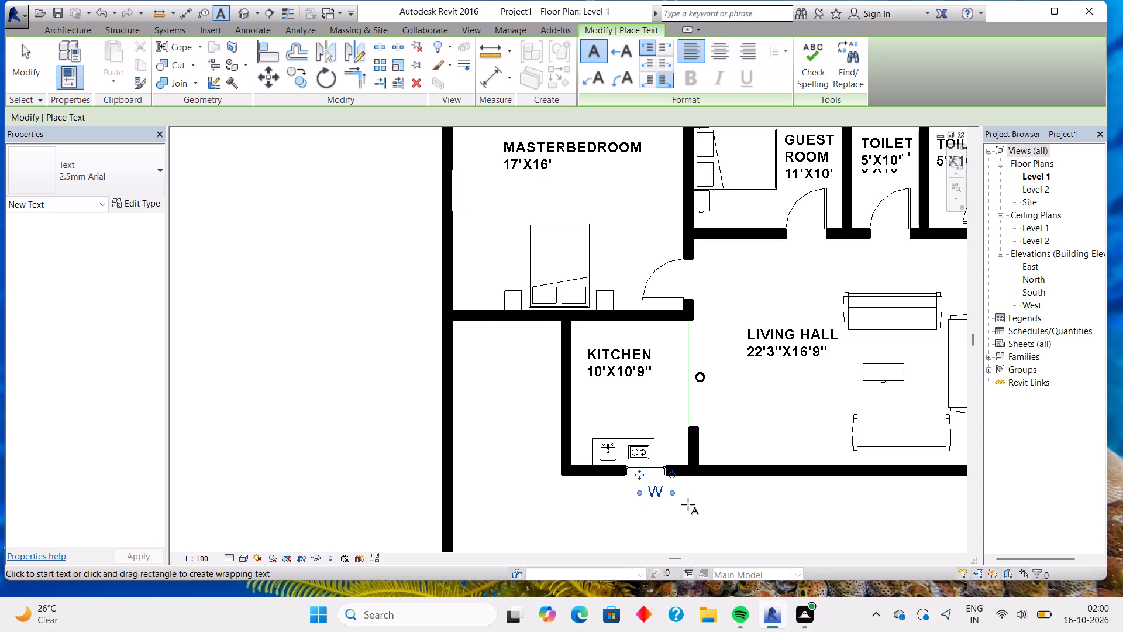
Add a text note reading W outside the master bedroom's left exterior wall, near its lower corner, and finish placing text.
left_click(688, 504)
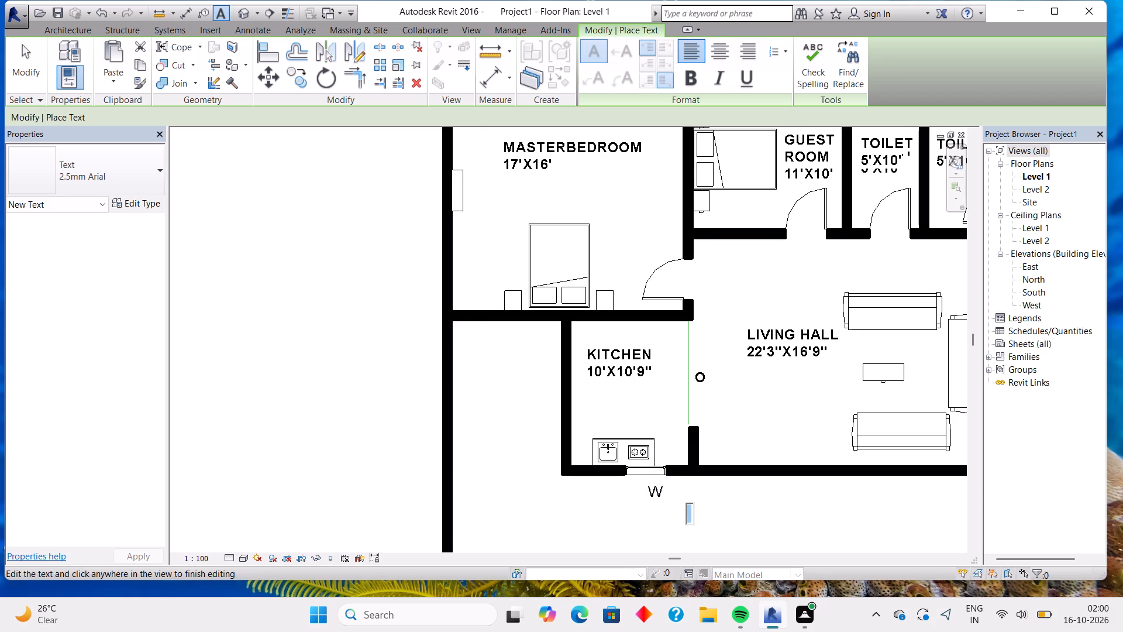
scroll(650, 342, "down", 1)
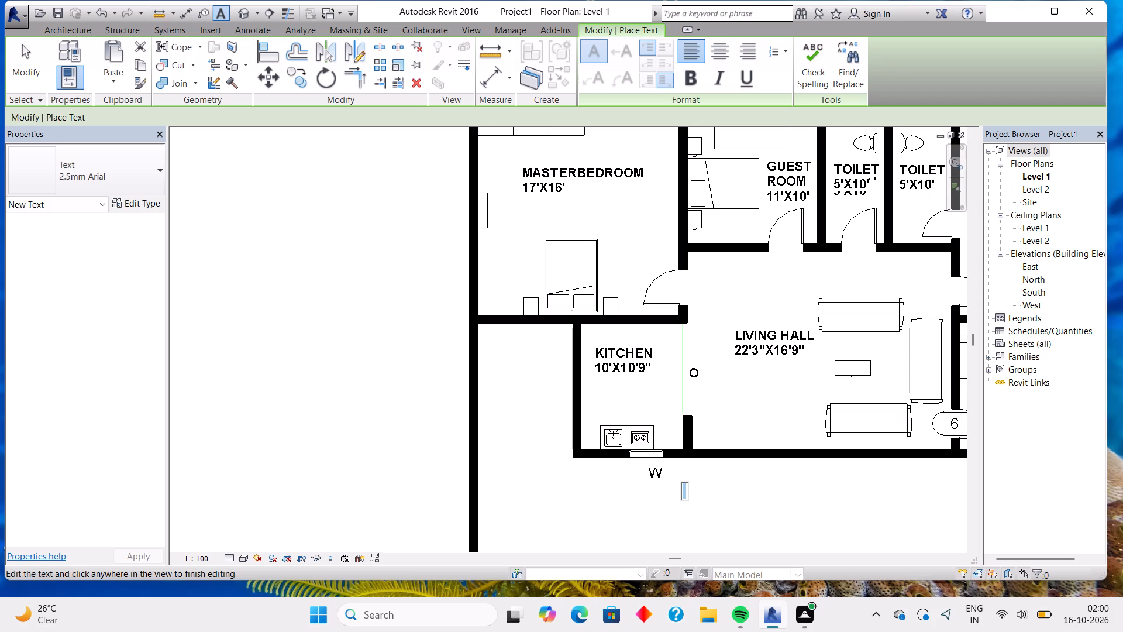
scroll(653, 343, "down", 4)
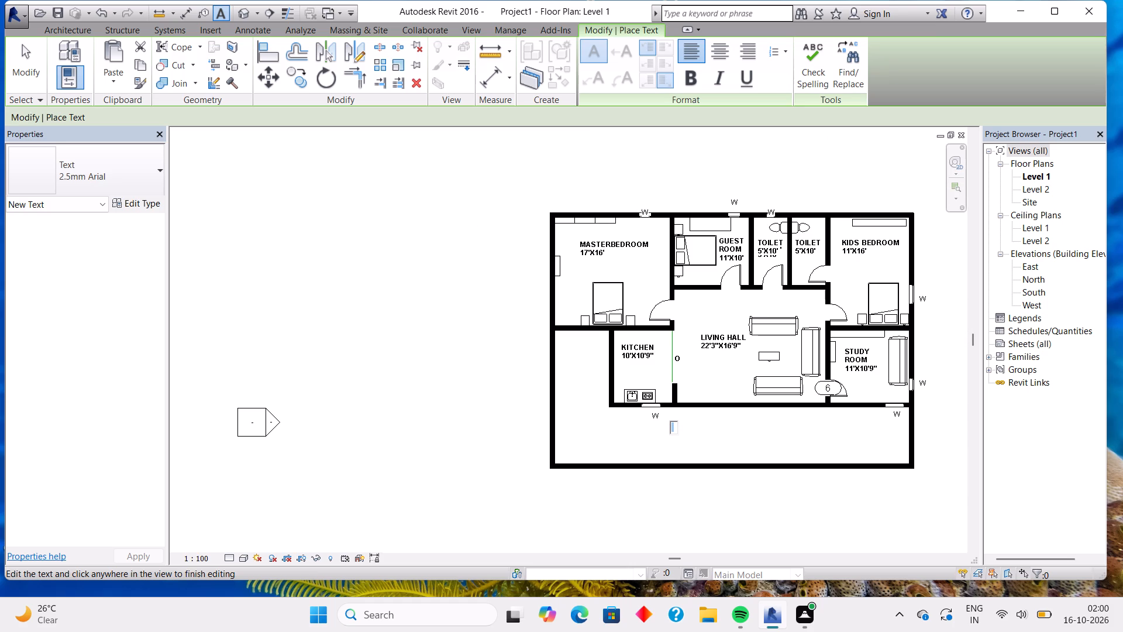
scroll(531, 298, "up", 4)
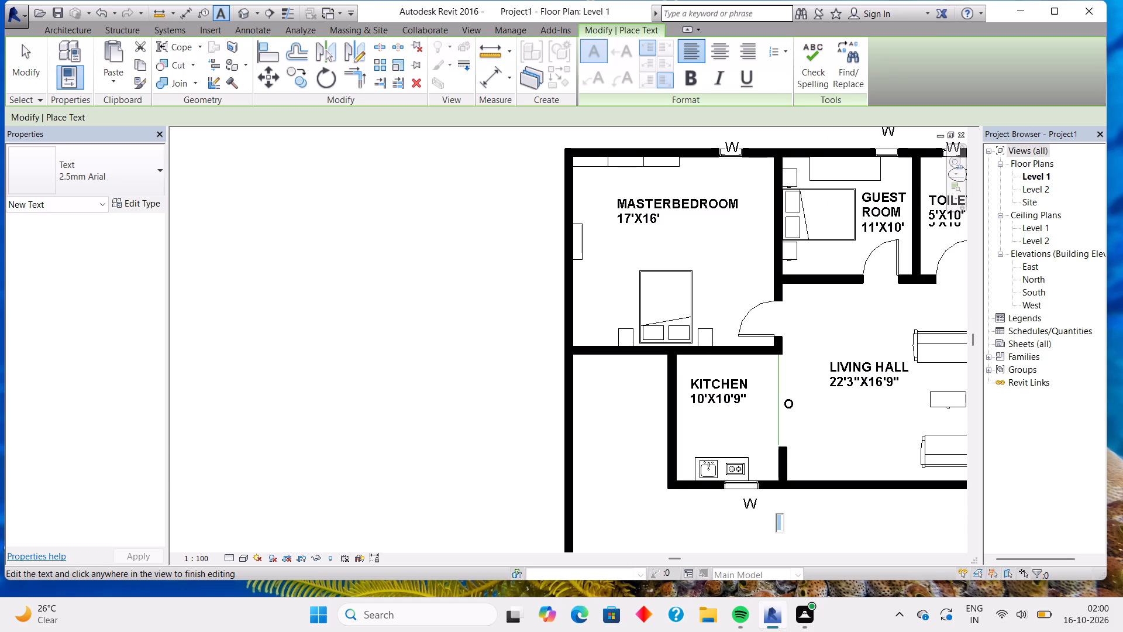
double_click(549, 312)
key("w")
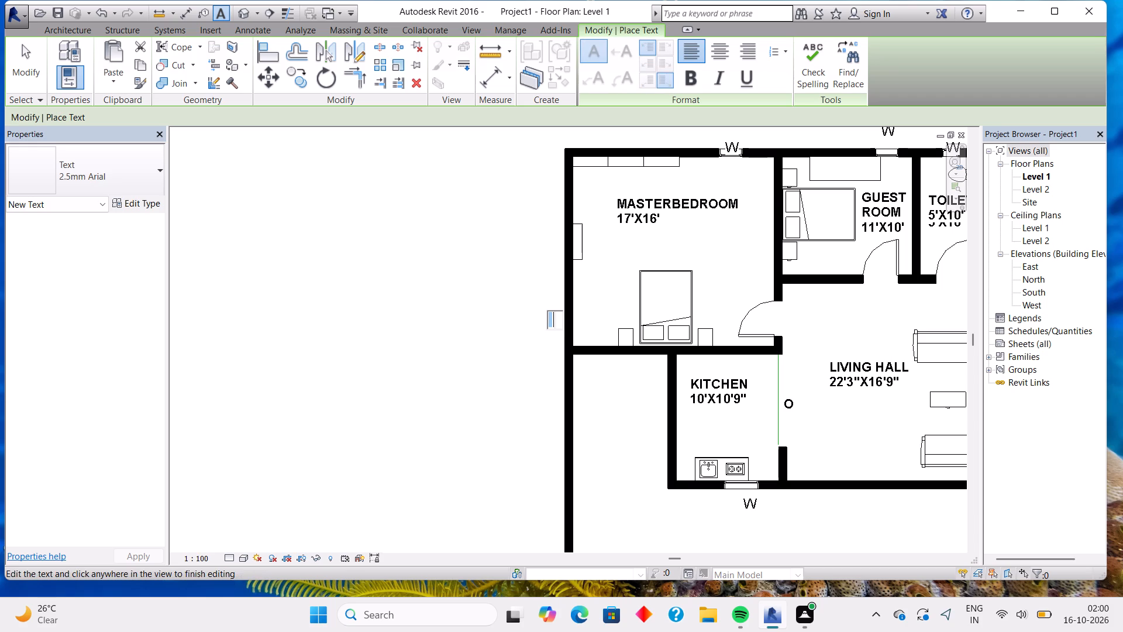
left_click(529, 320)
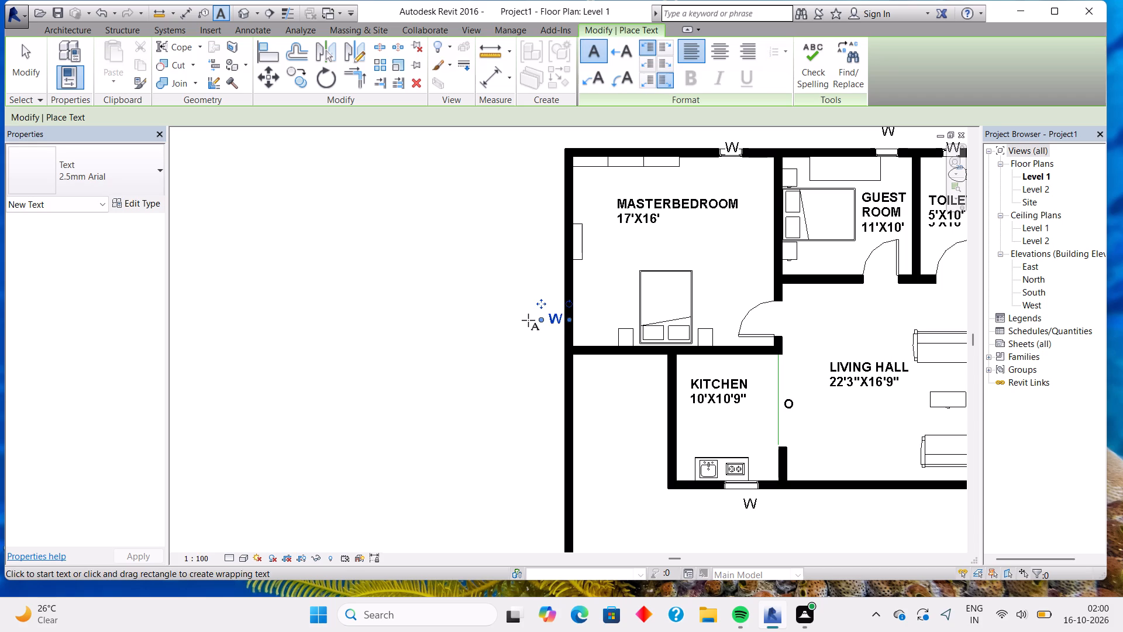
left_click(527, 336)
scroll(563, 433, "down", 2)
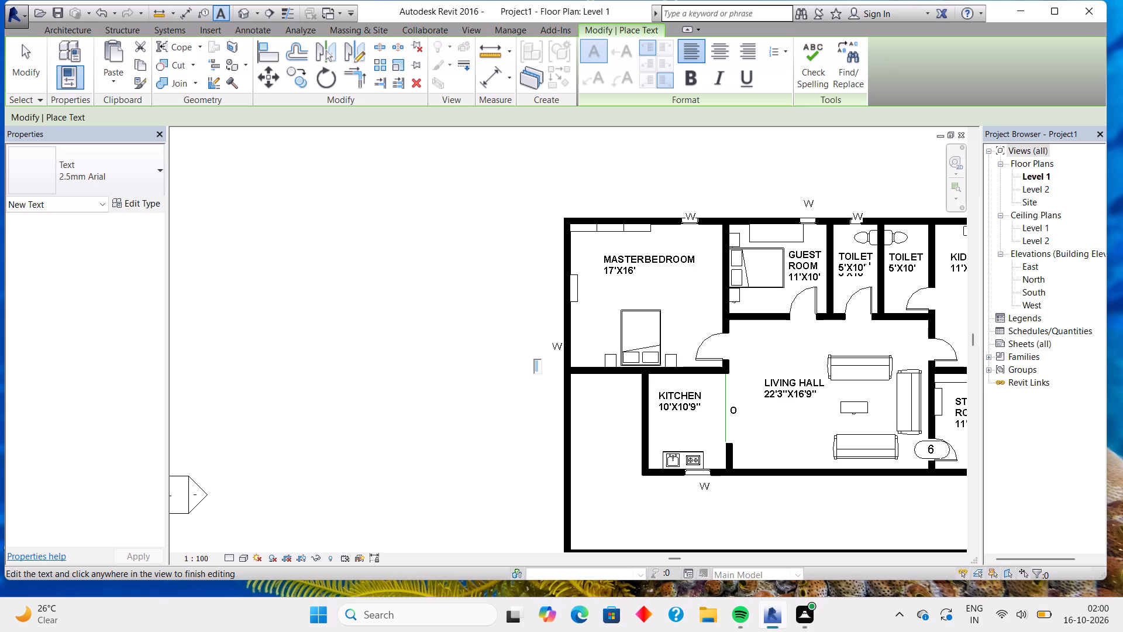
key("Escape")
key("Escape")
key("Escape")
key("Escape")
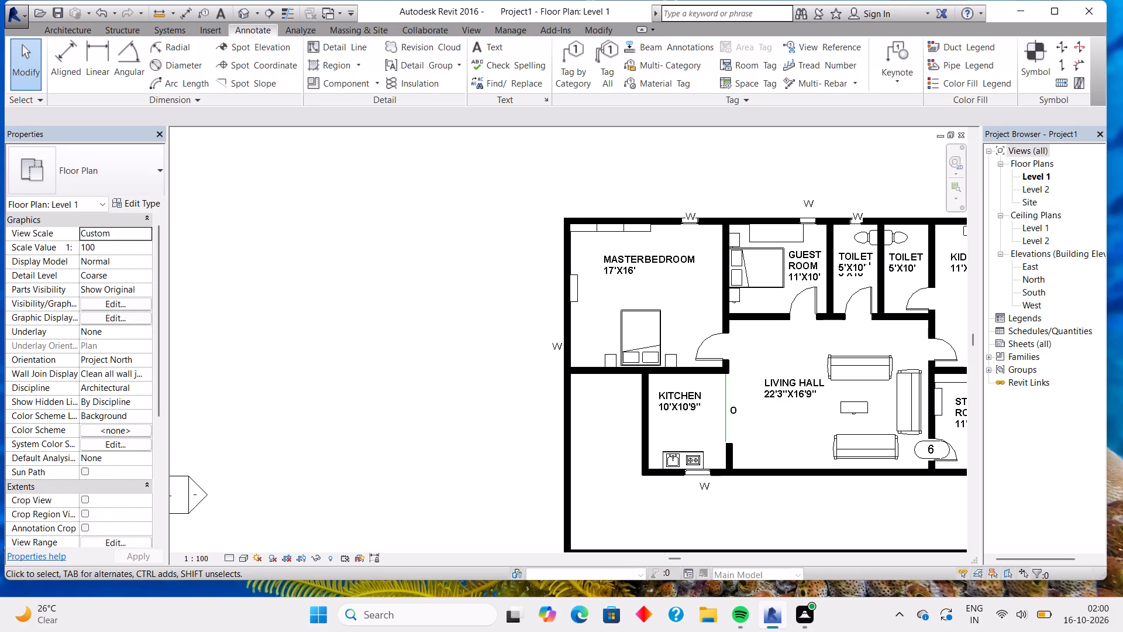
Place an M_Fixed 0915 x 0610mm window in the master bedroom's left exterior wall beside its W label, about 3' 0" above the room's lower wall.
left_click(84, 27)
left_click(119, 52)
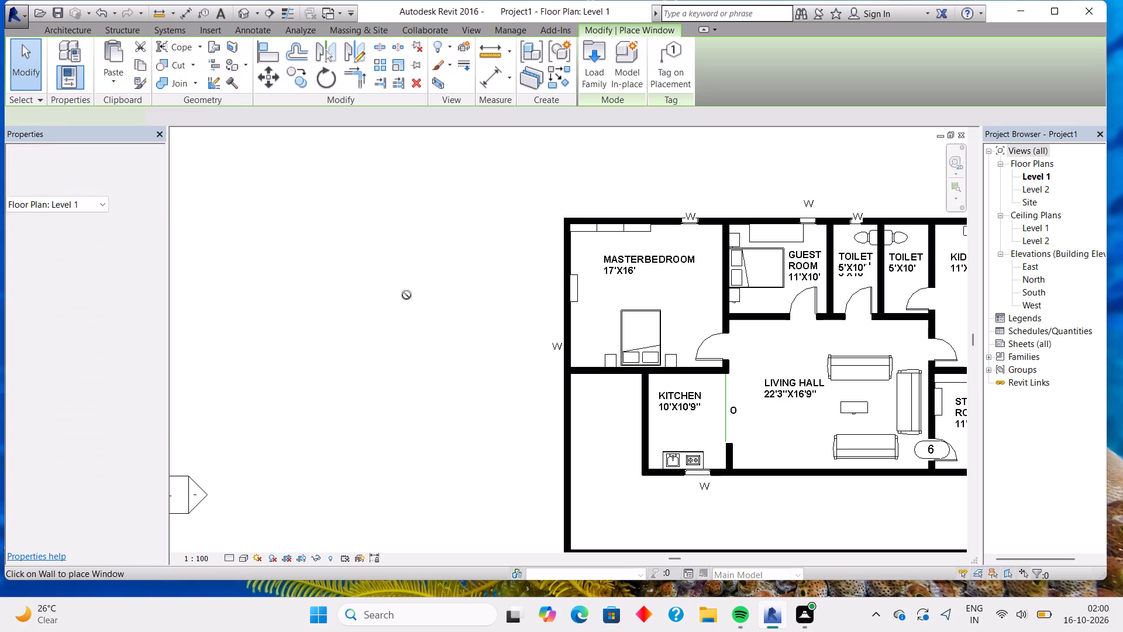
left_click(567, 344)
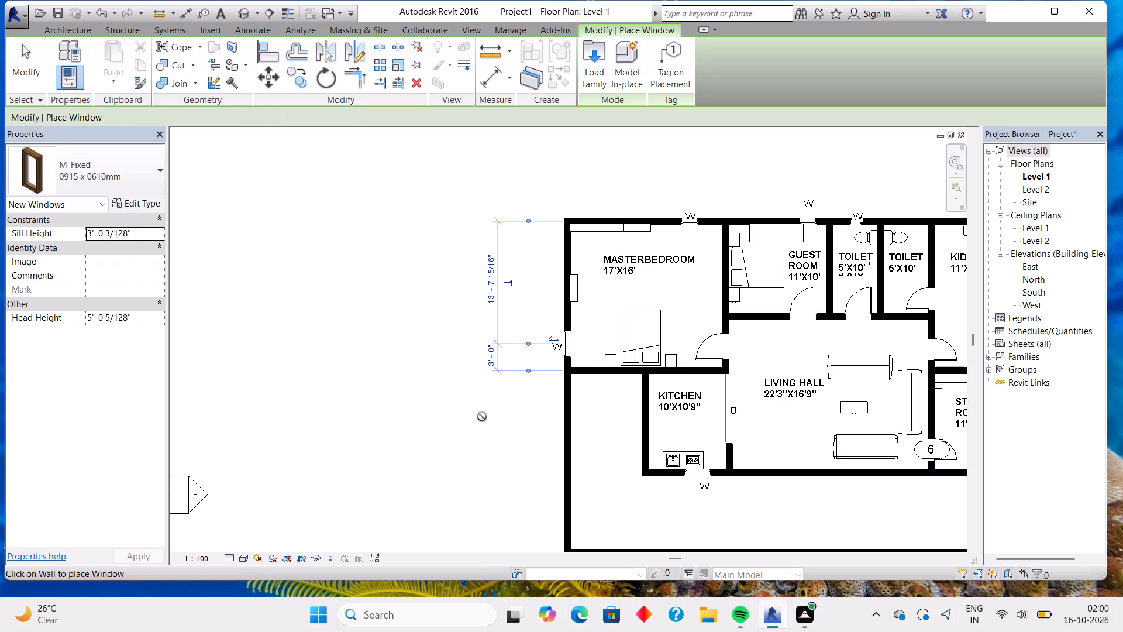
scroll(472, 416, "down", 4)
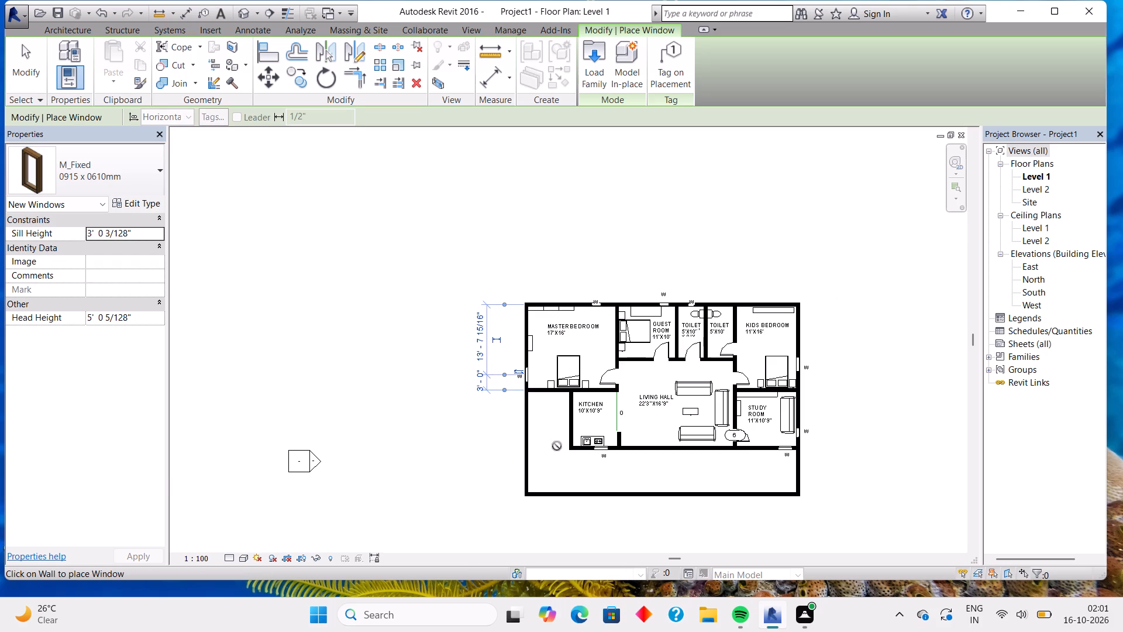
key("Escape")
Nudge the W label above the guest room window slightly down toward the exterior wall.
scroll(671, 462, "up", 5)
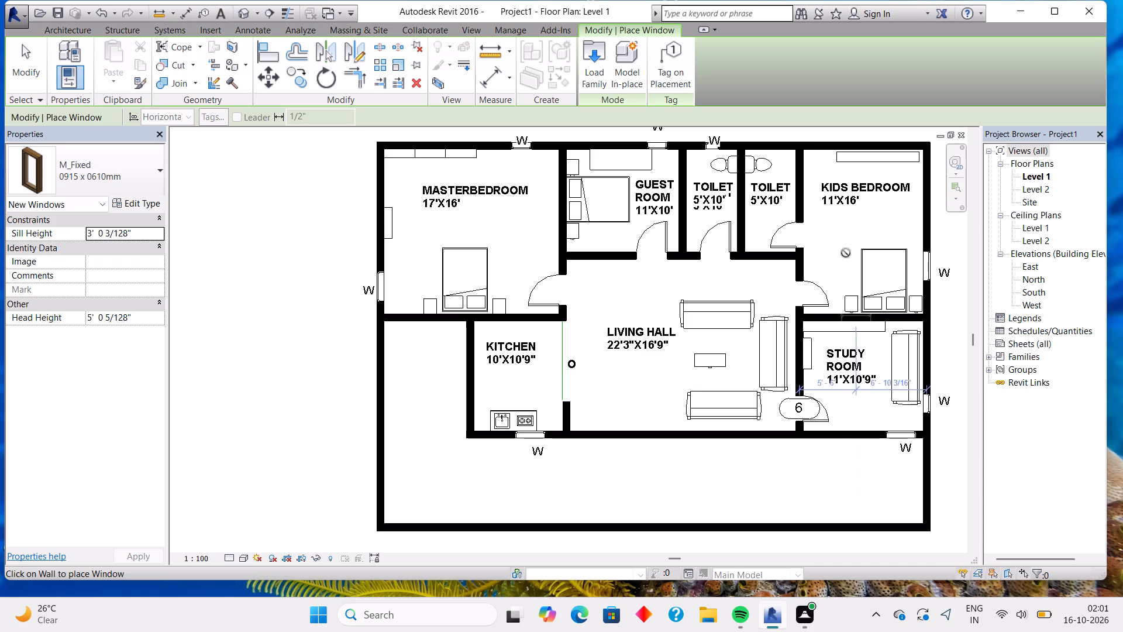
middle_click_drag(713, 174, 666, 363)
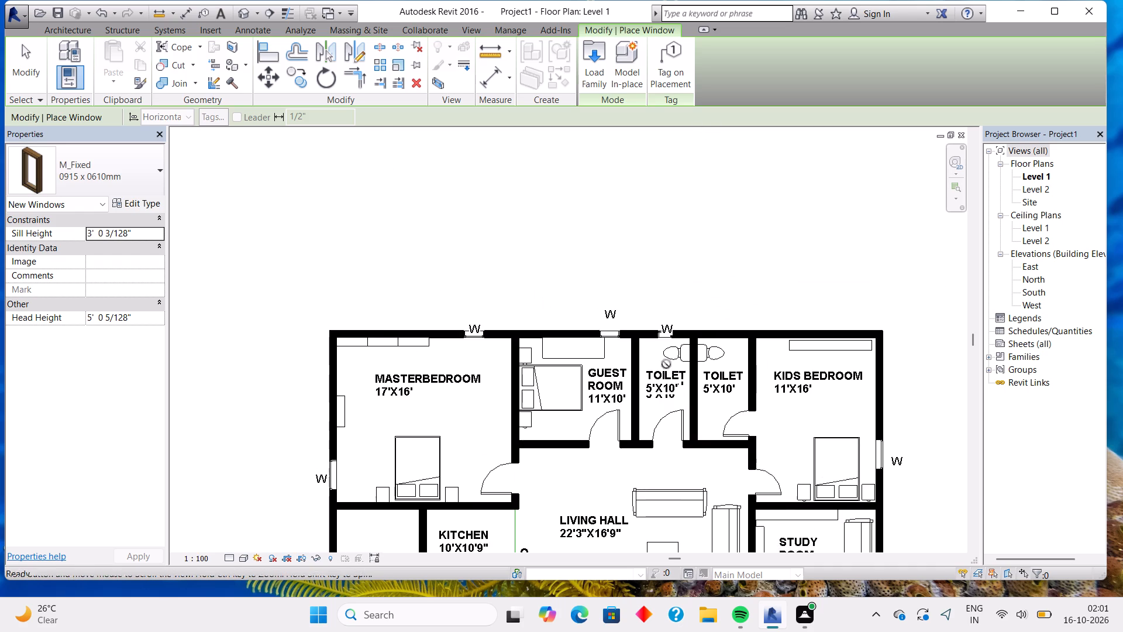
scroll(668, 352, "up", 8)
key("Escape")
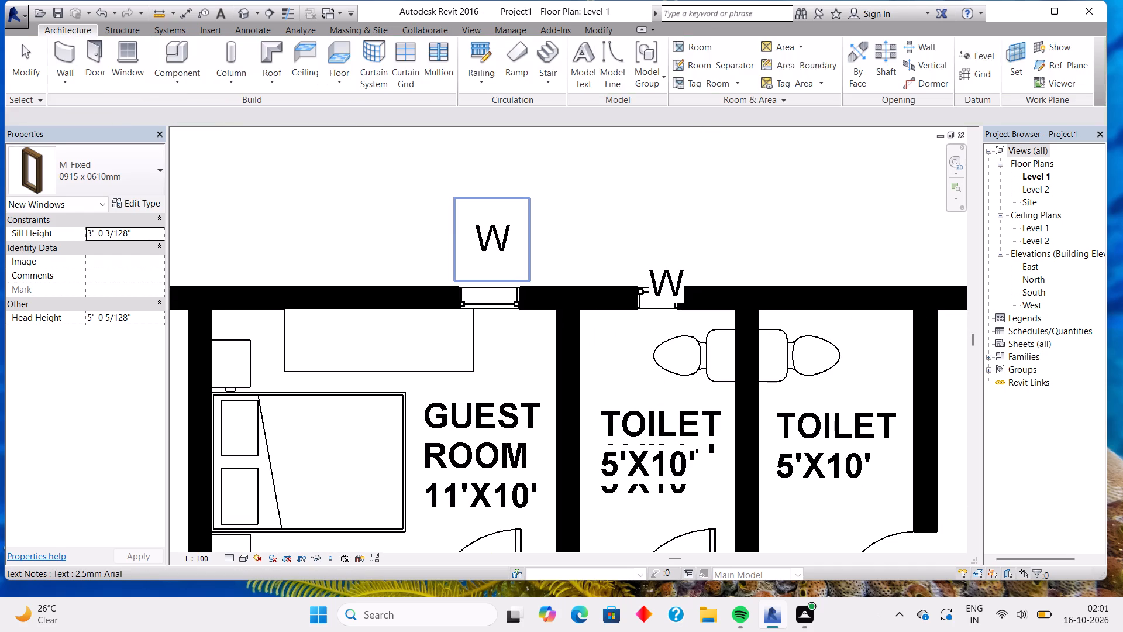
key("Escape")
left_click(494, 232)
key("Down")
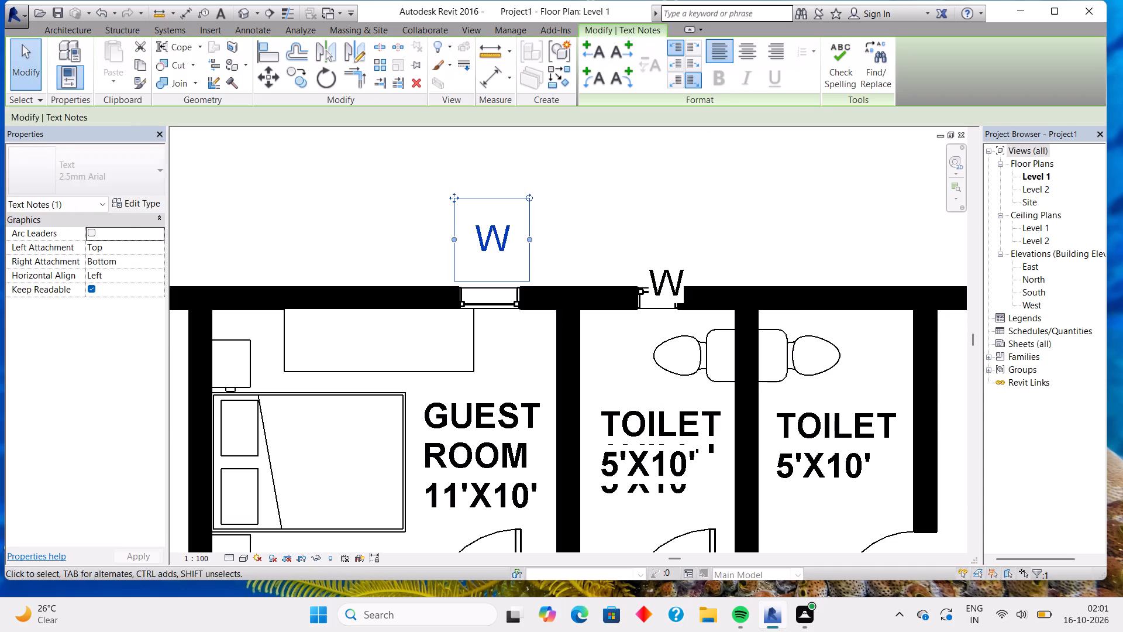
key("Down")
key("Down")
key("Down")
key("Escape")
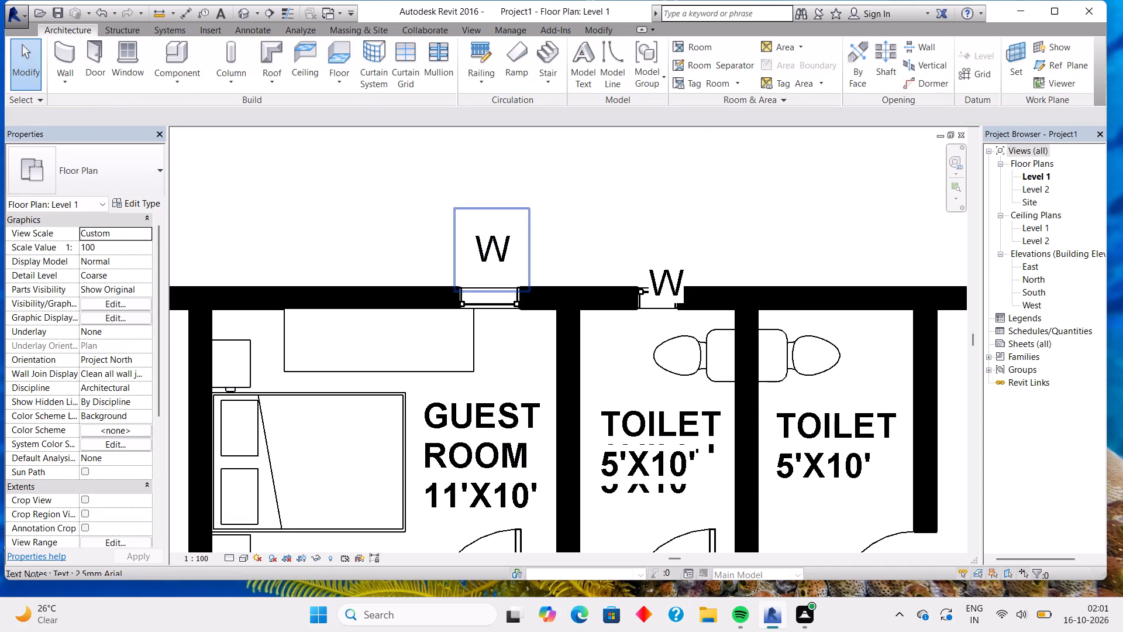
Move the toilet window's W label up clear of the exterior wall and slightly left to centre it over the window.
left_click(656, 272)
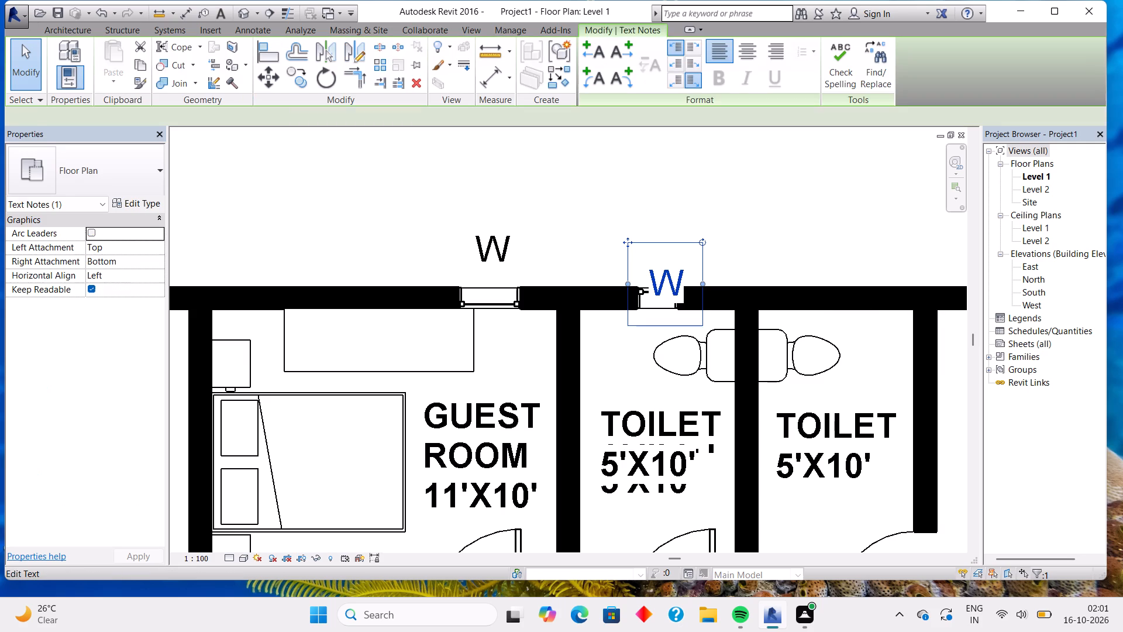
key("Up")
key("Up")
key("Up")
key("Up")
key("Up")
key("Up")
key("Up")
key("Up")
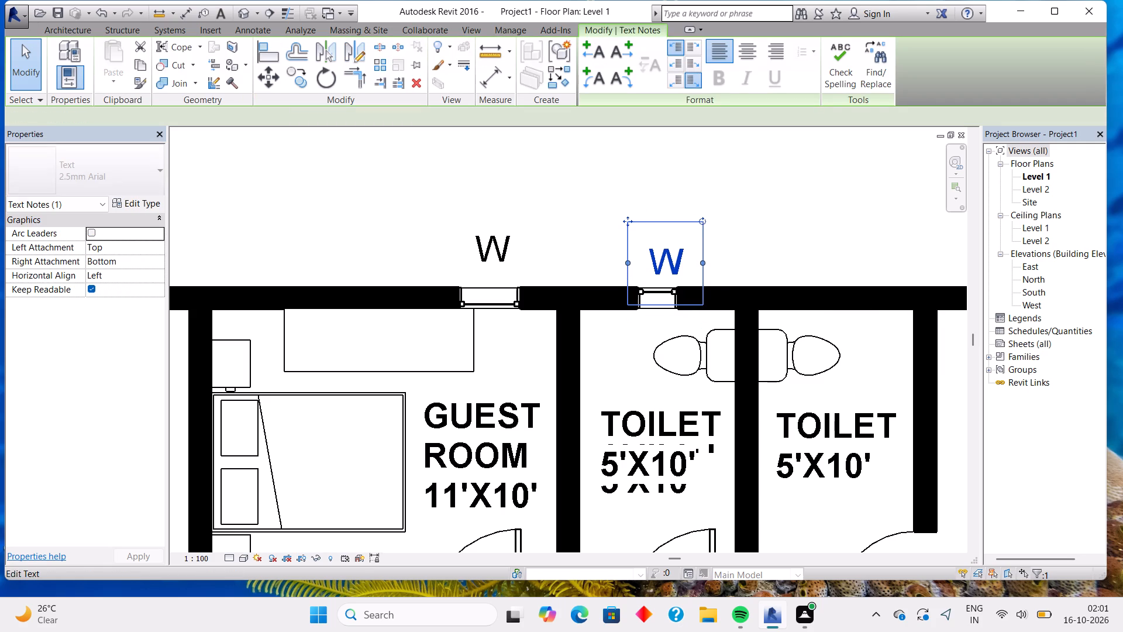
key("Left")
key("Left")
key("Left")
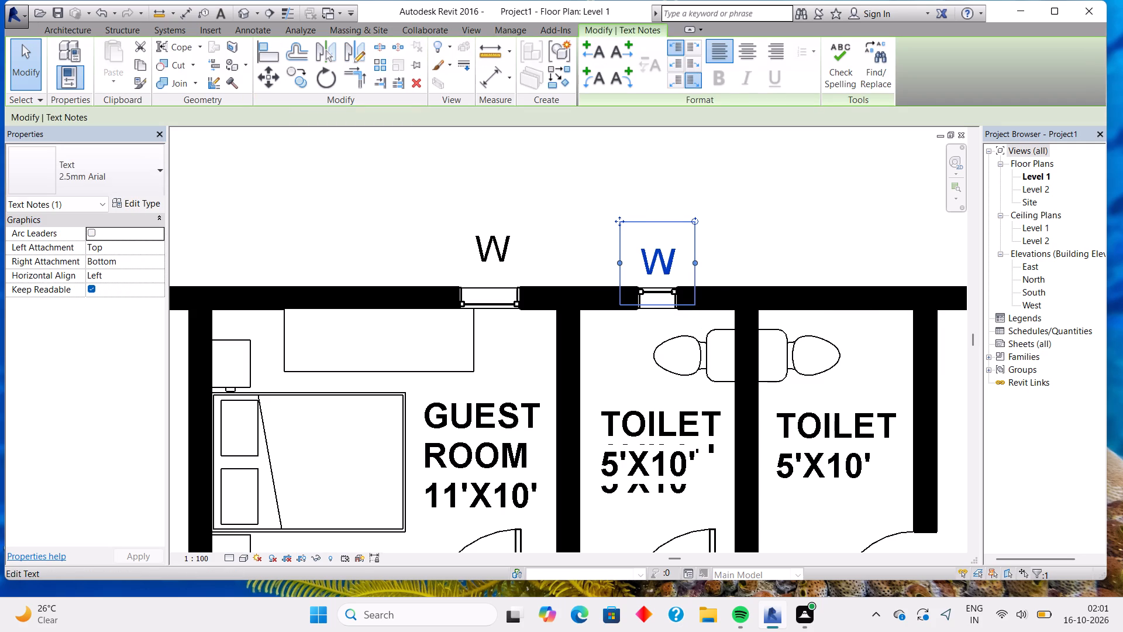
key("Escape")
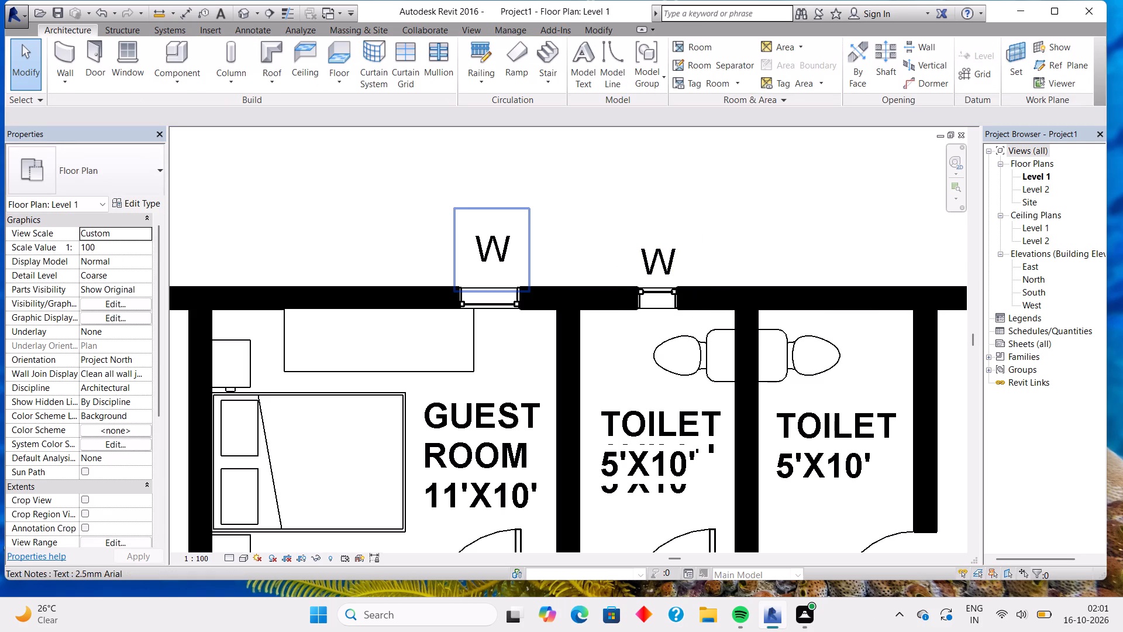
Nudge the guest room window's W label a little further down to roughly line up with the toilet window's label.
left_click(491, 248)
key("Down")
key("Down")
key("Down")
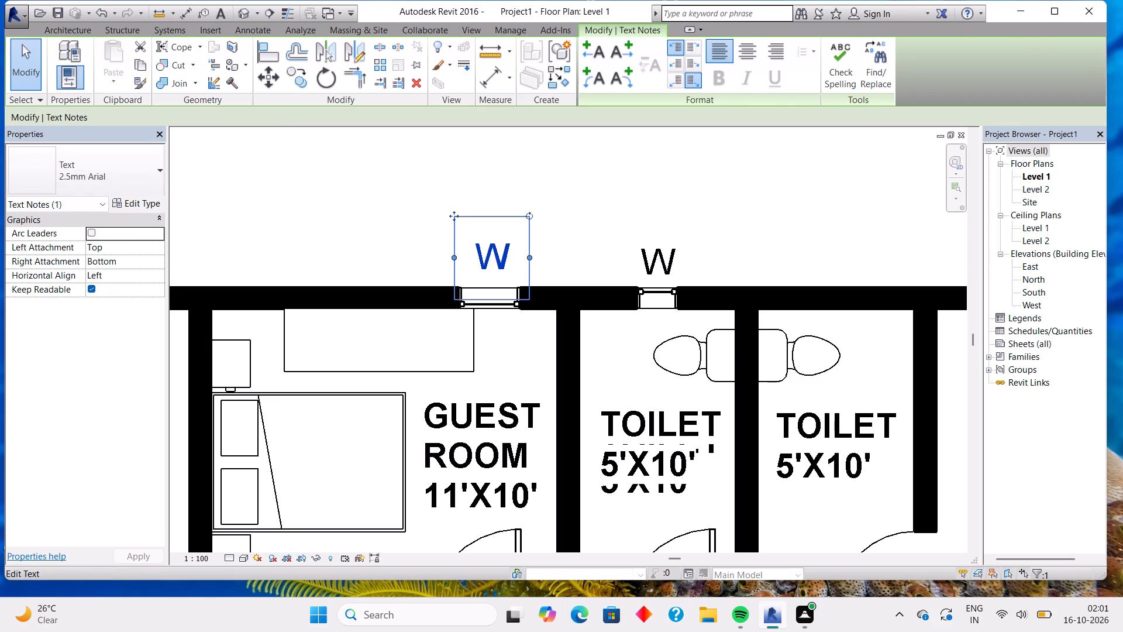
key("Escape")
Move the W label of the master bedroom's upper window up, clear of the exterior wall.
scroll(491, 248, "down", 7)
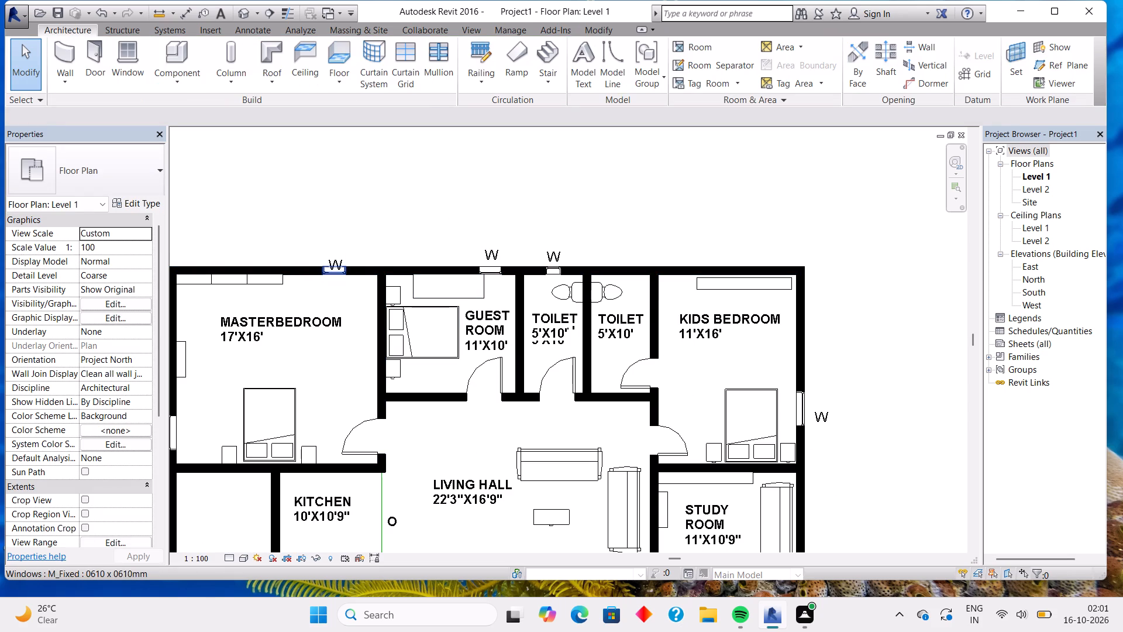
scroll(321, 267, "up", 2)
left_click(336, 253)
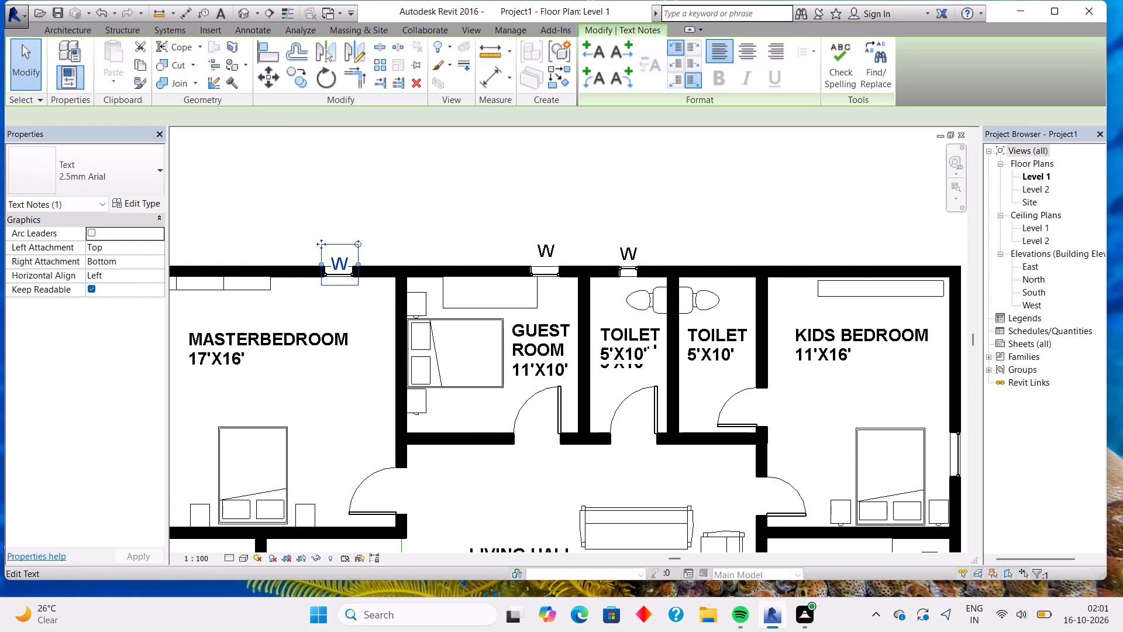
key("Up")
key("Up")
key("Up")
key("Up")
key("Escape")
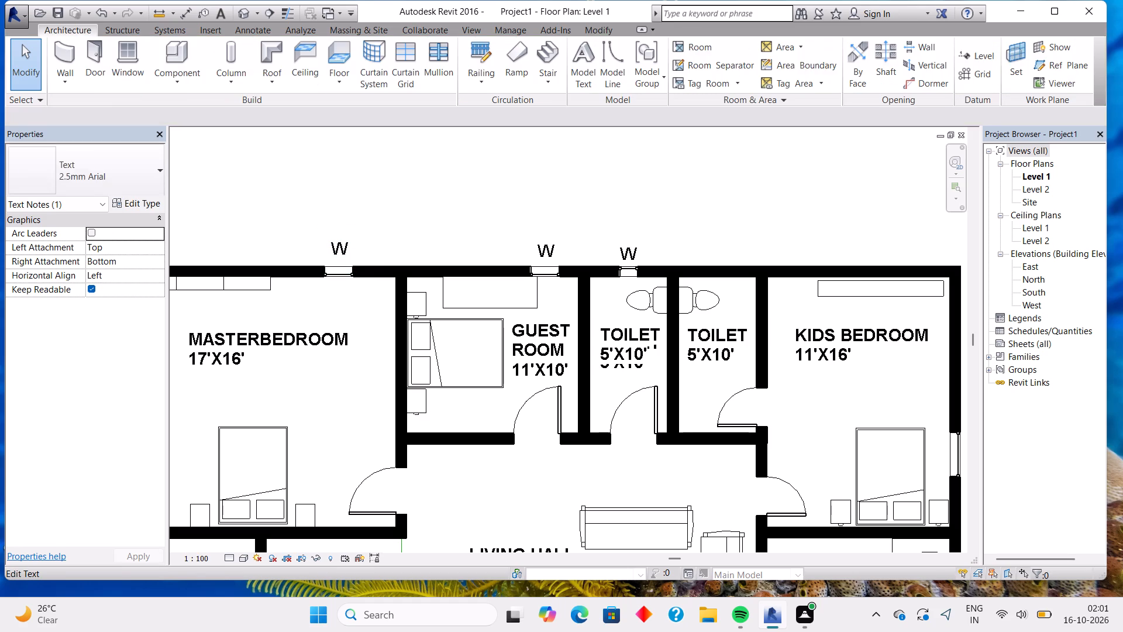
Nudge the W label outside the study room's right exterior wall slightly down beside its window.
scroll(416, 277, "down", 8)
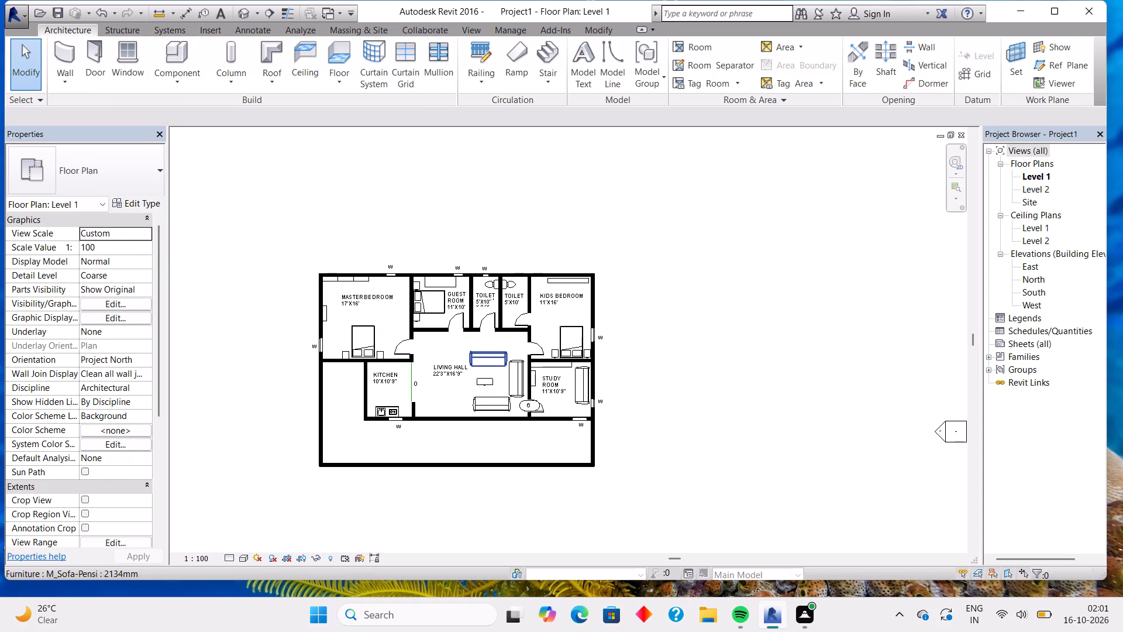
scroll(523, 384, "up", 3)
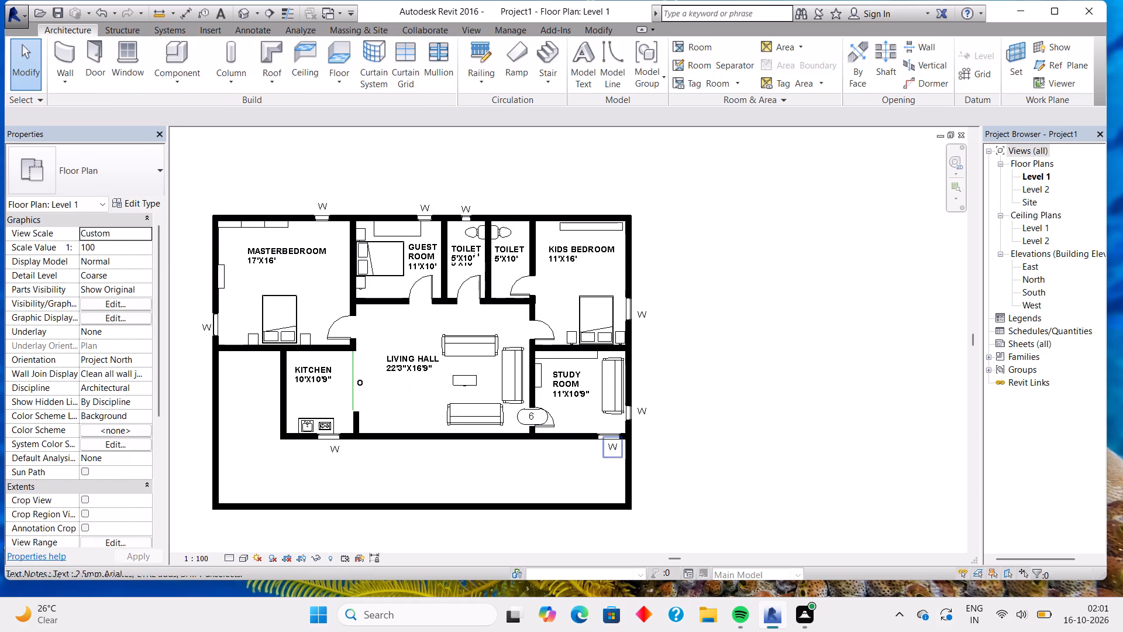
left_click(650, 410)
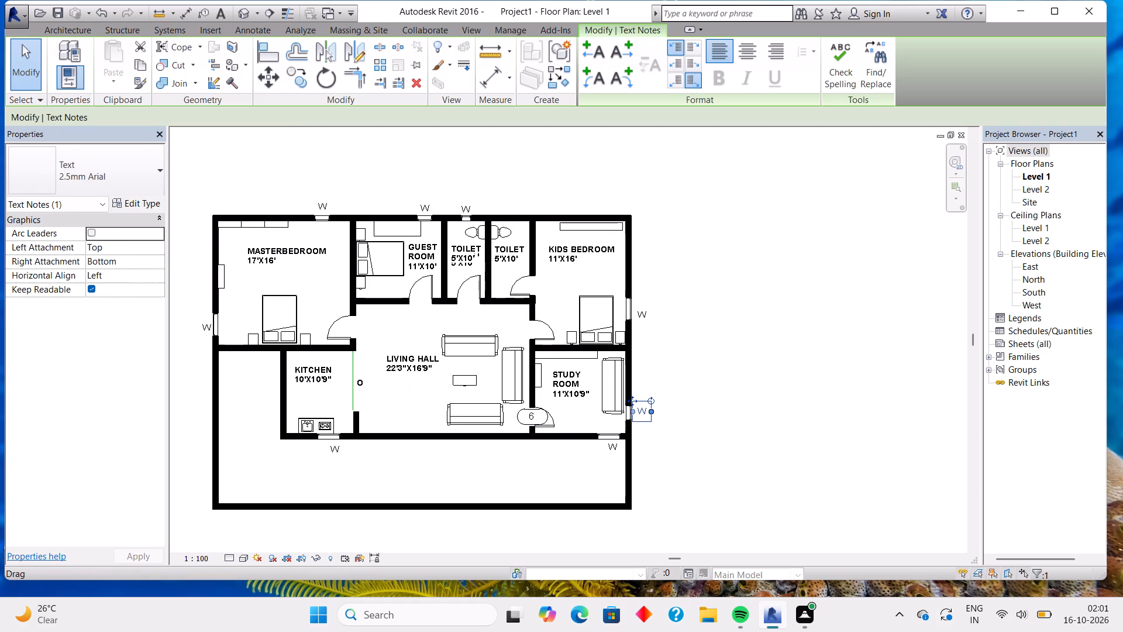
key("Down")
key("Escape")
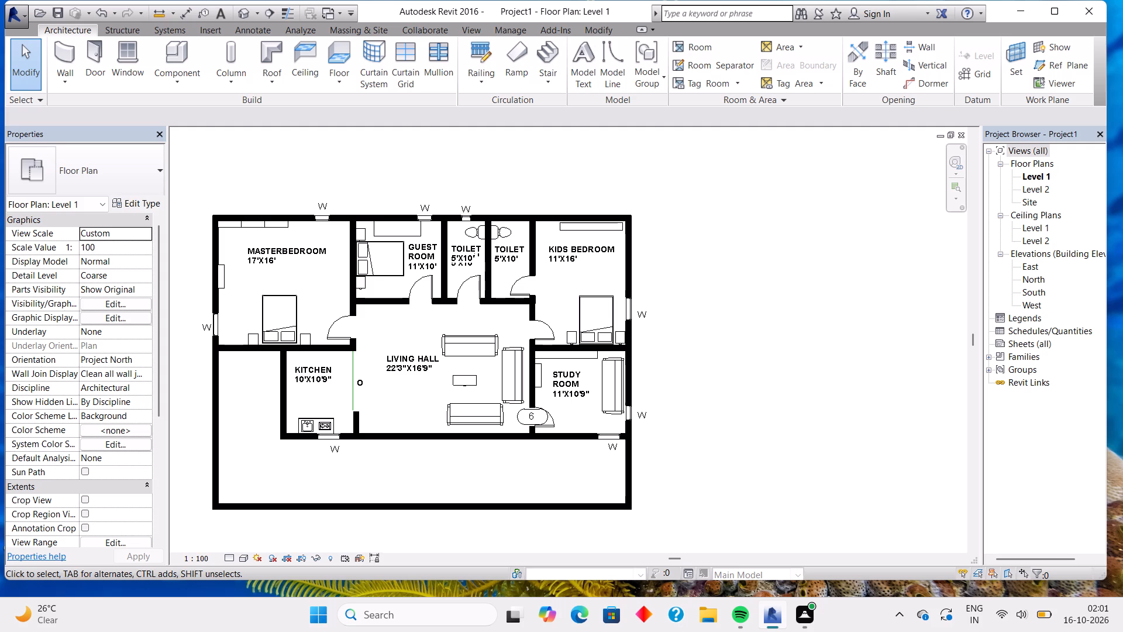
Start a stair from Level 1 to Level 2 and set its desired number of risers to 6.
left_click(547, 50)
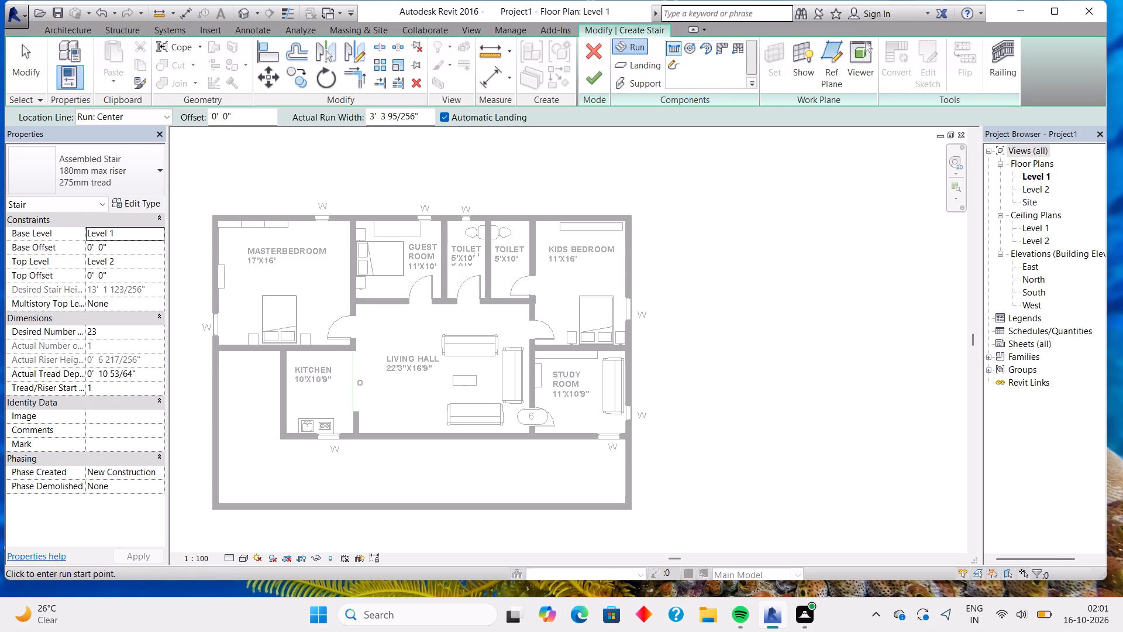
left_click(114, 335)
key("BackSpace")
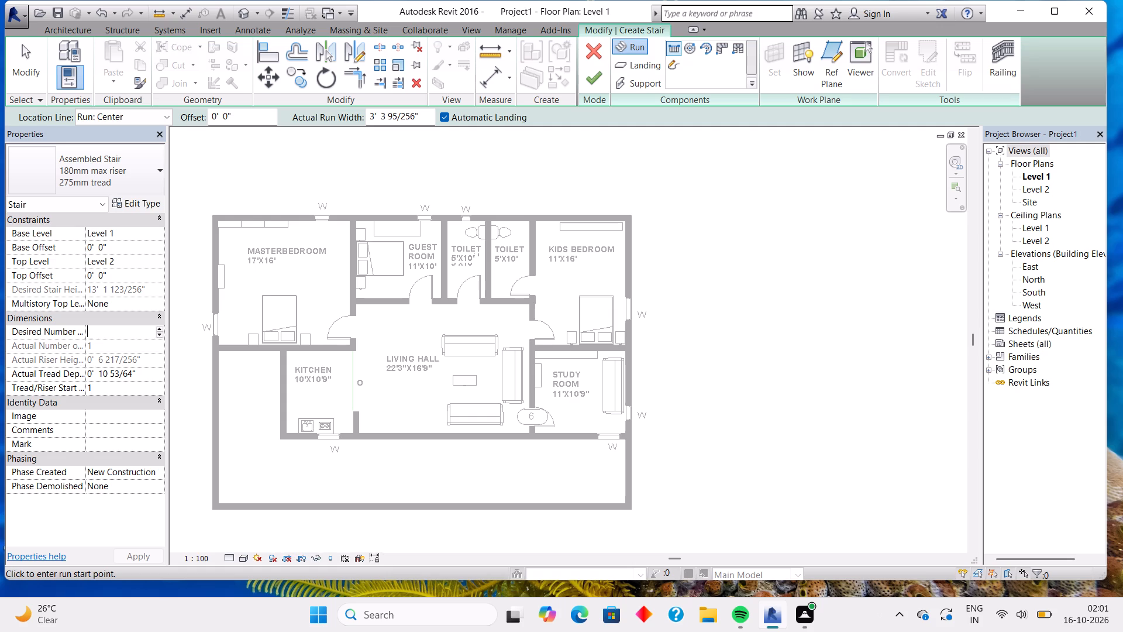
key("6")
key("Return")
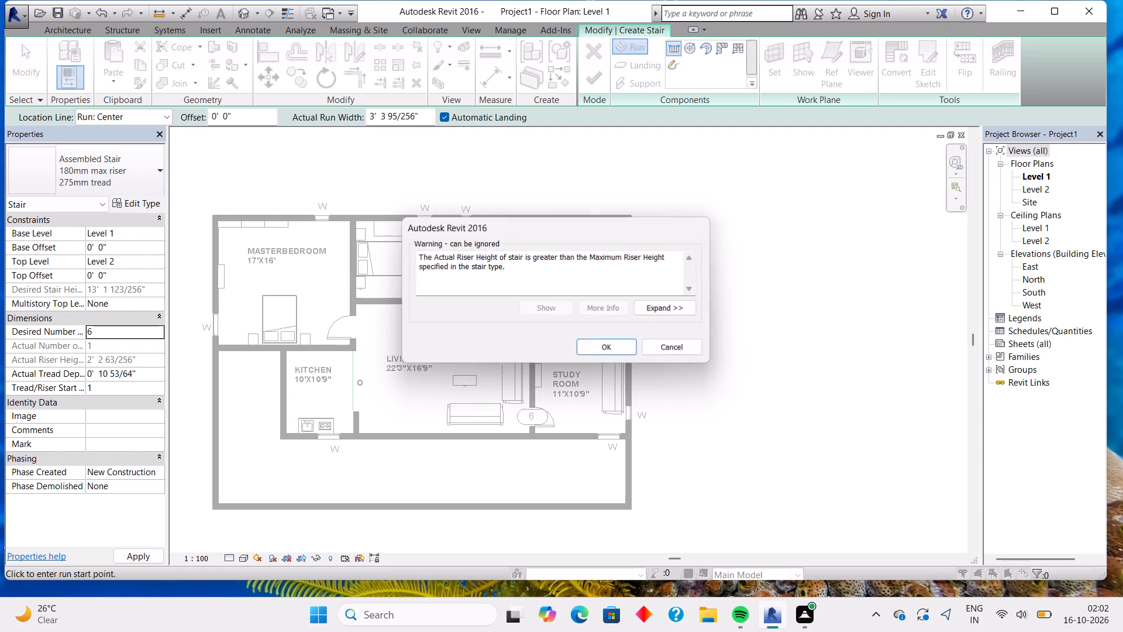
left_click(608, 347)
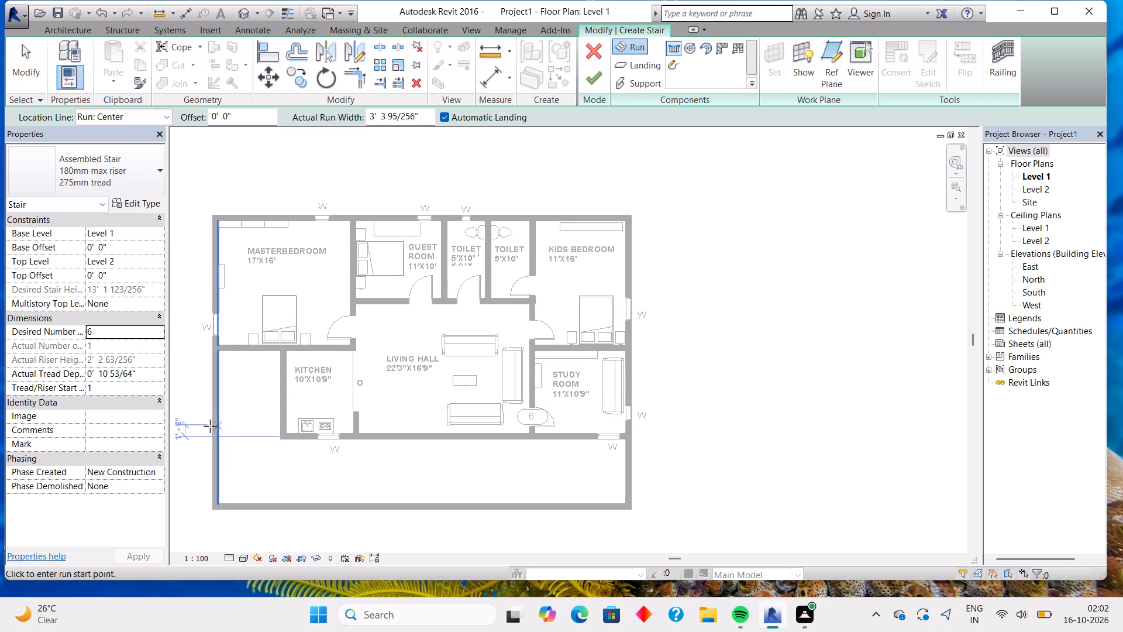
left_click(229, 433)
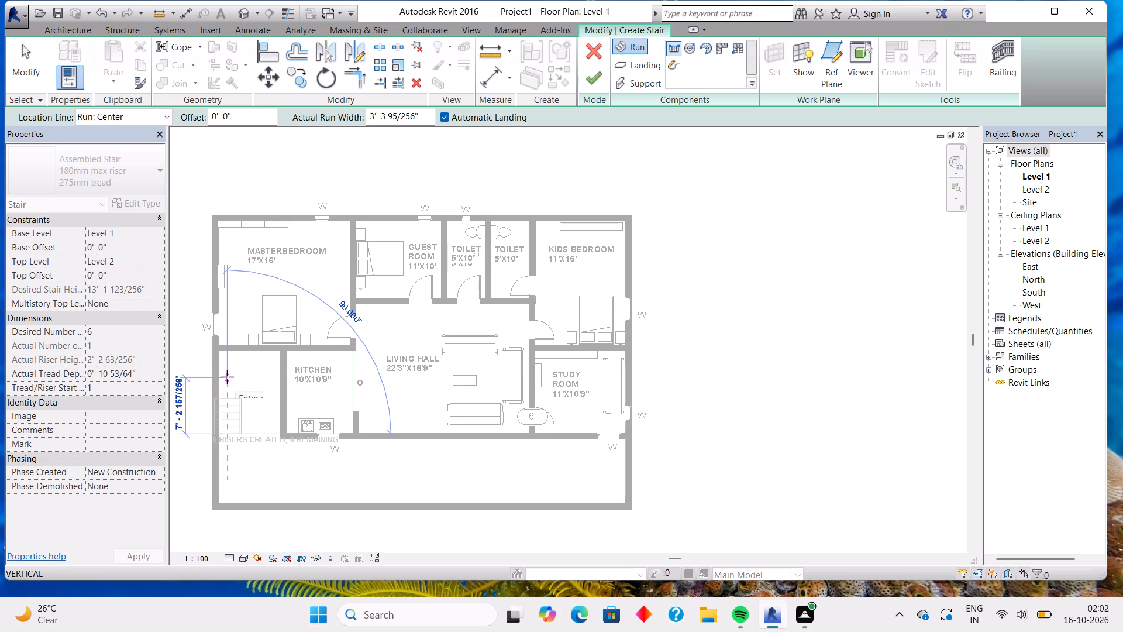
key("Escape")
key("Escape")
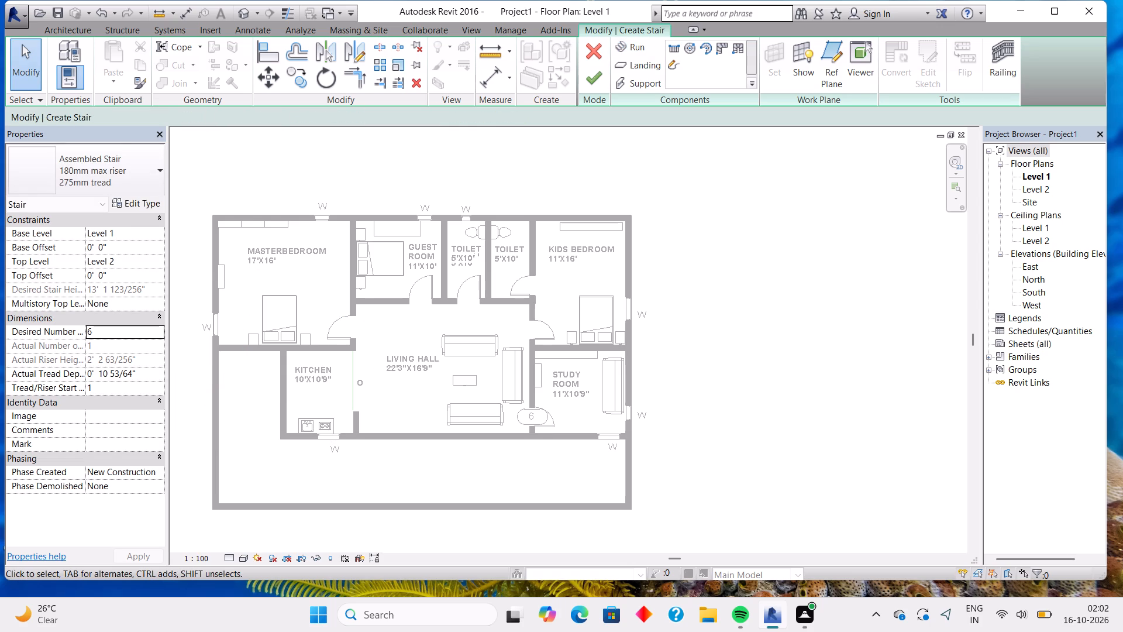
Set the stair's desired number of risers to 18.
left_click(107, 338)
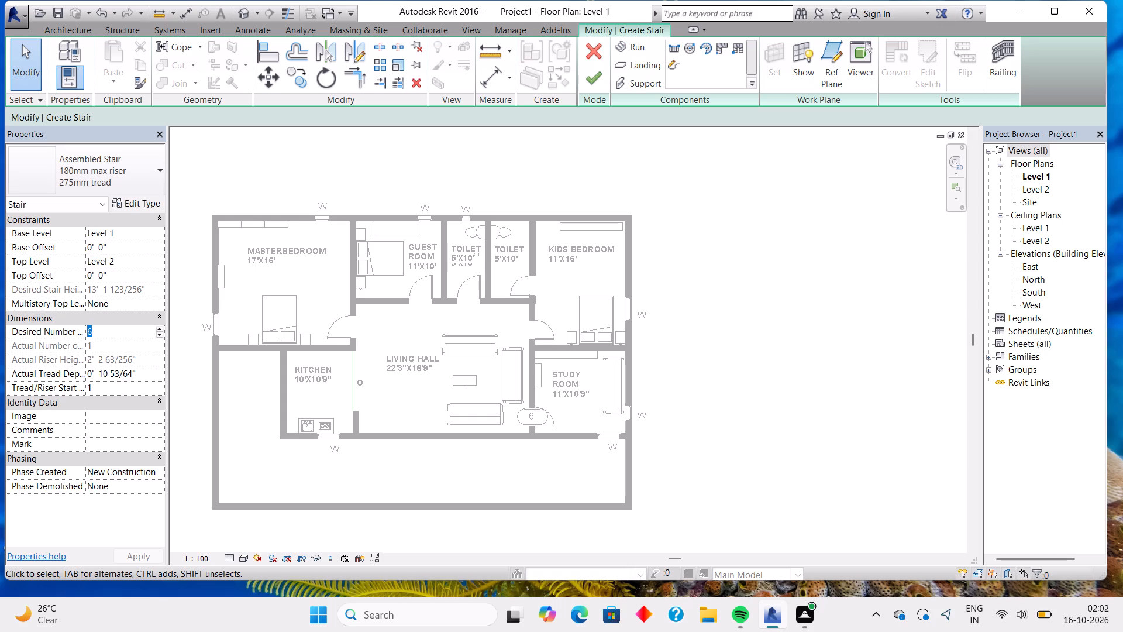
type("18")
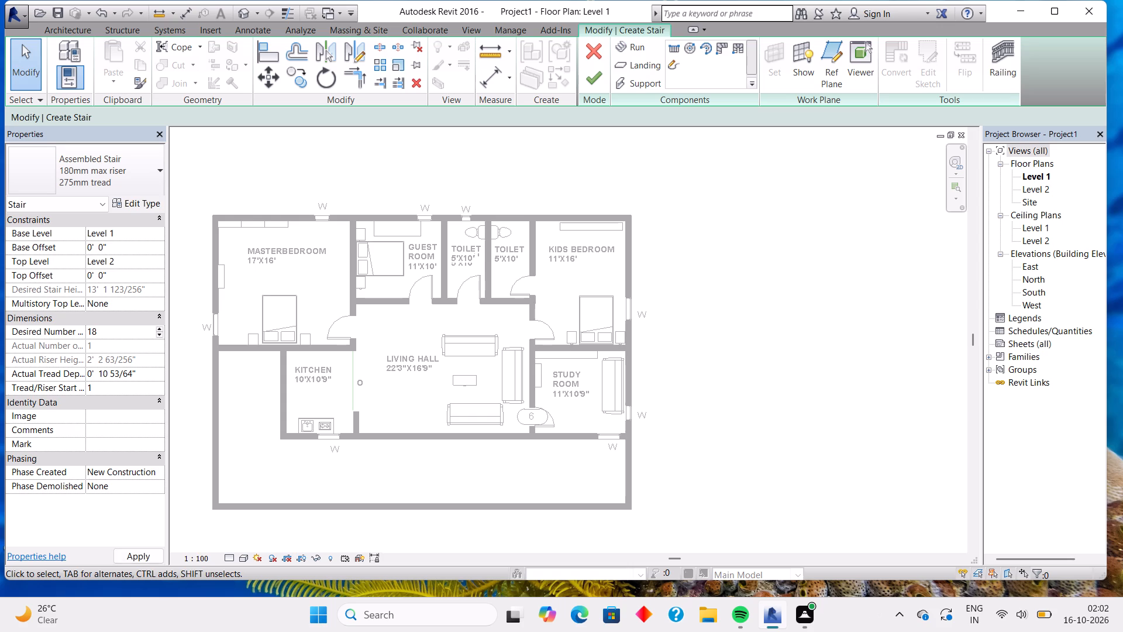
key("Return")
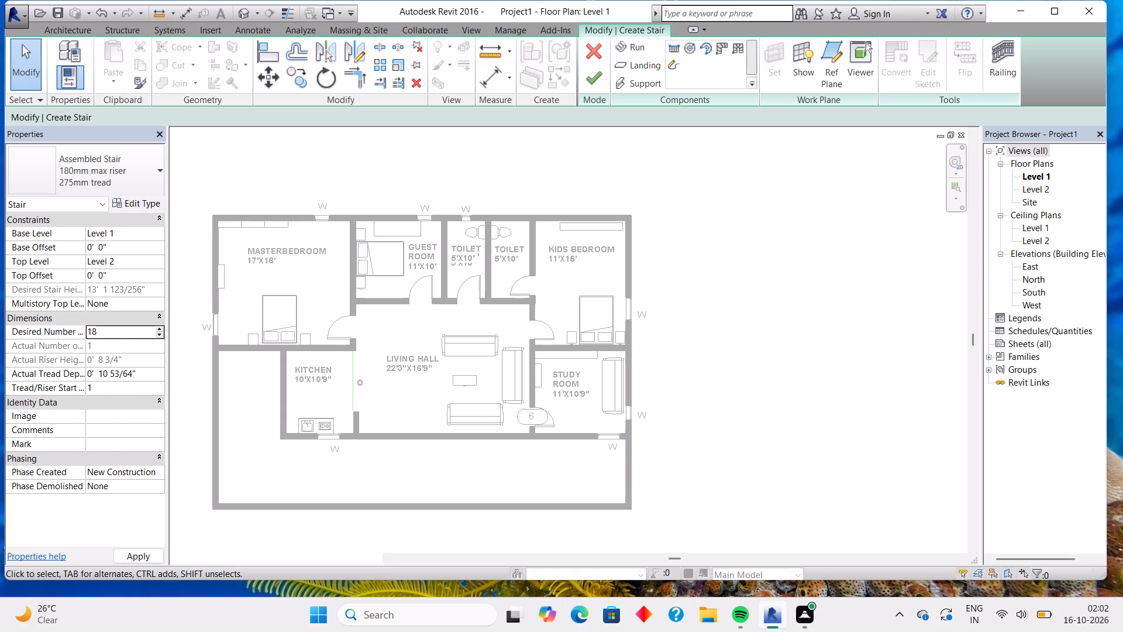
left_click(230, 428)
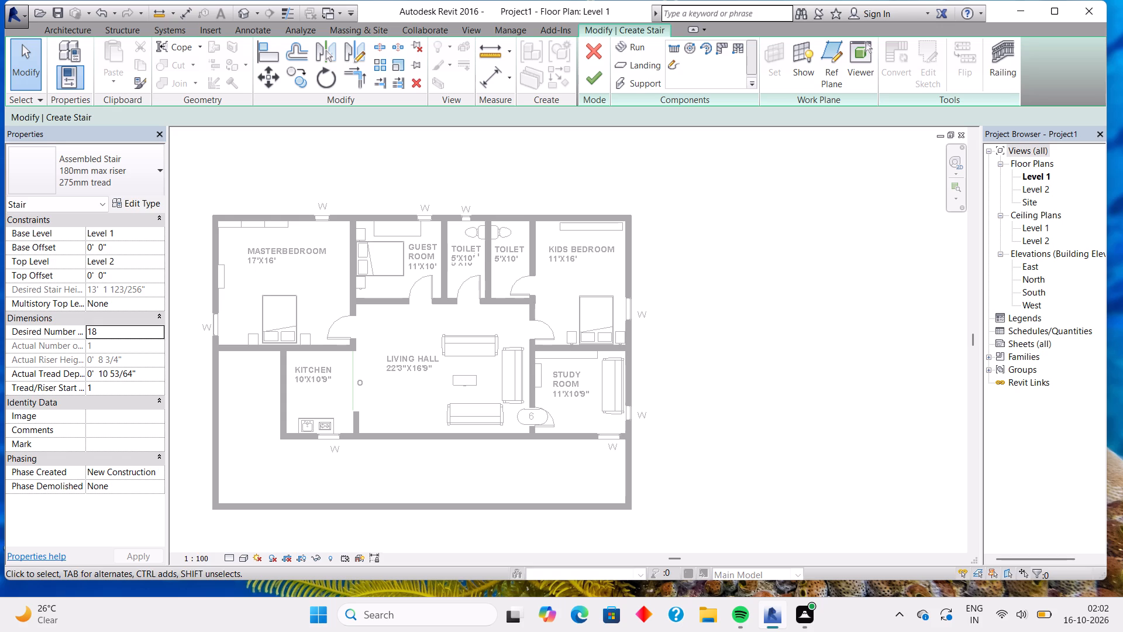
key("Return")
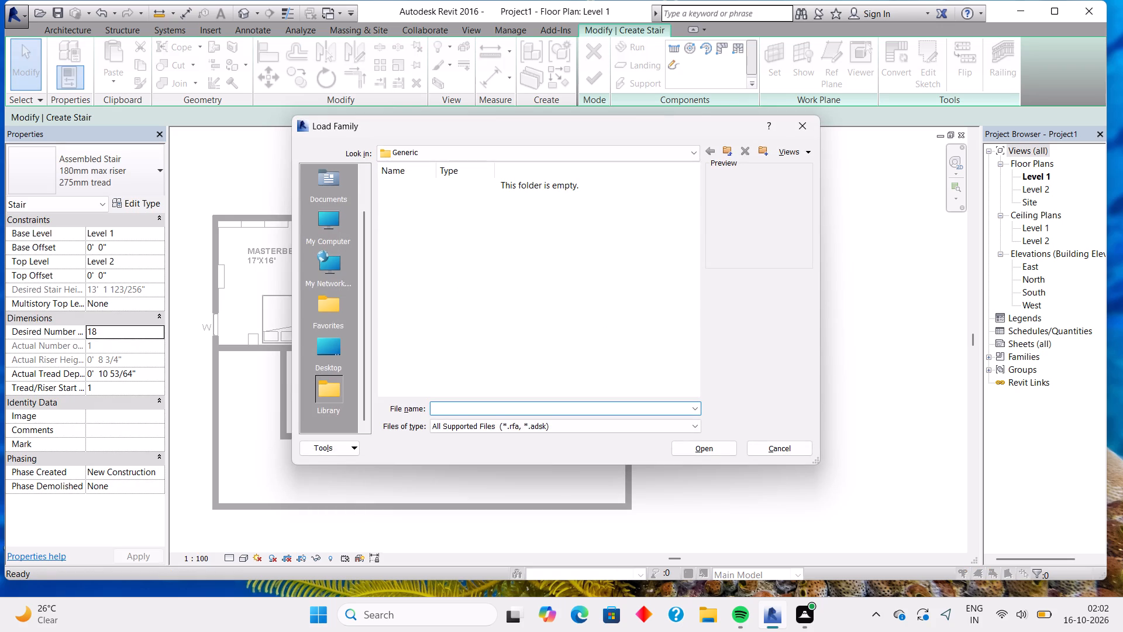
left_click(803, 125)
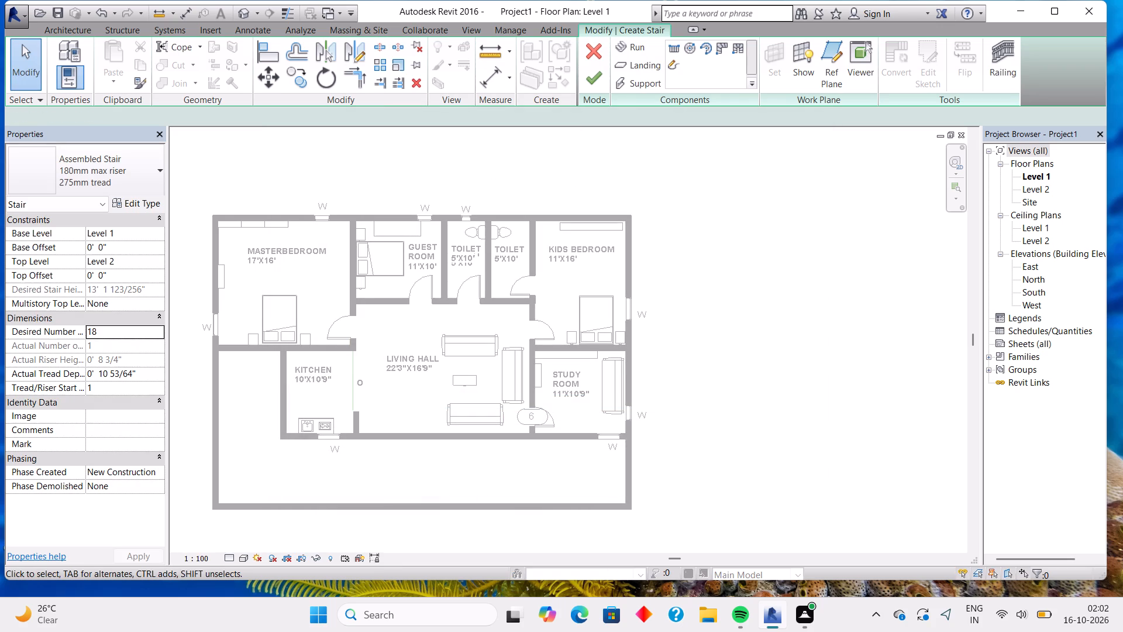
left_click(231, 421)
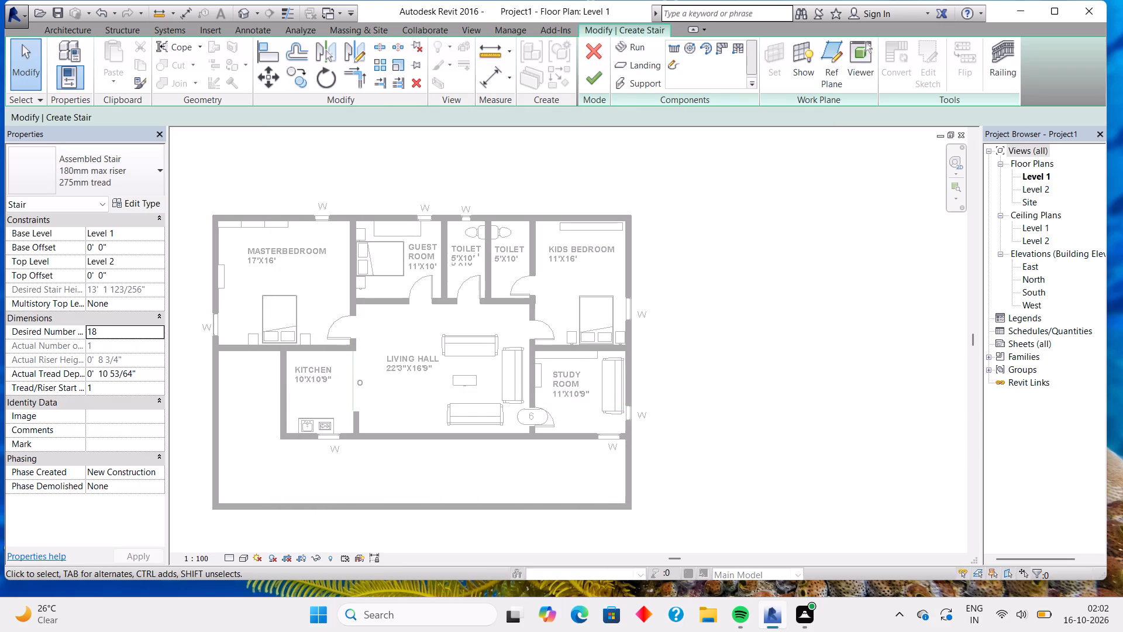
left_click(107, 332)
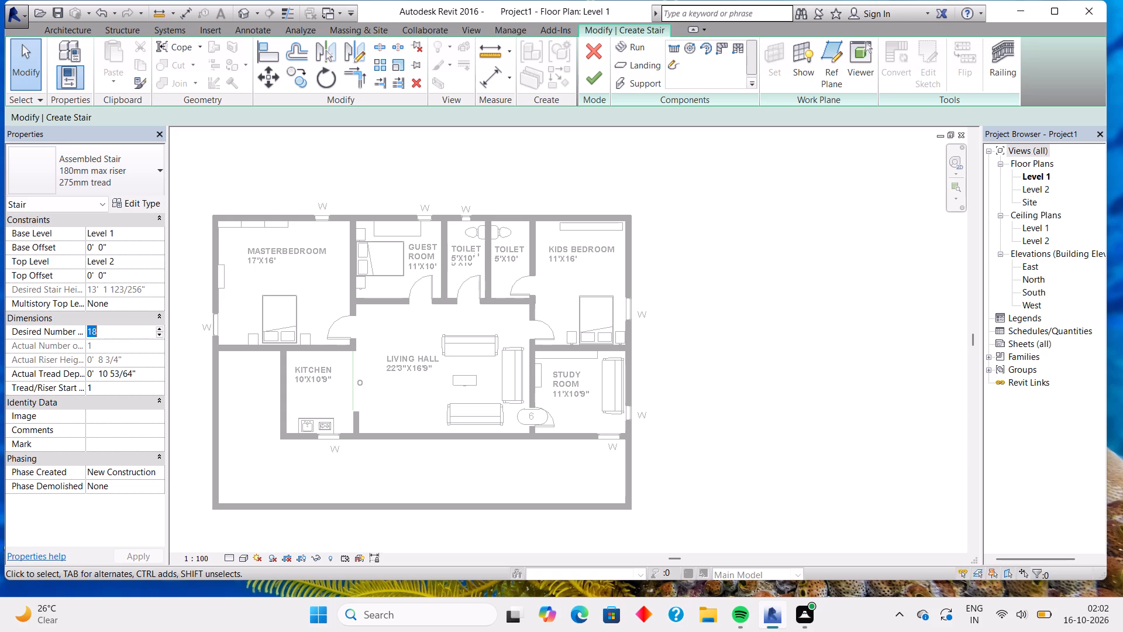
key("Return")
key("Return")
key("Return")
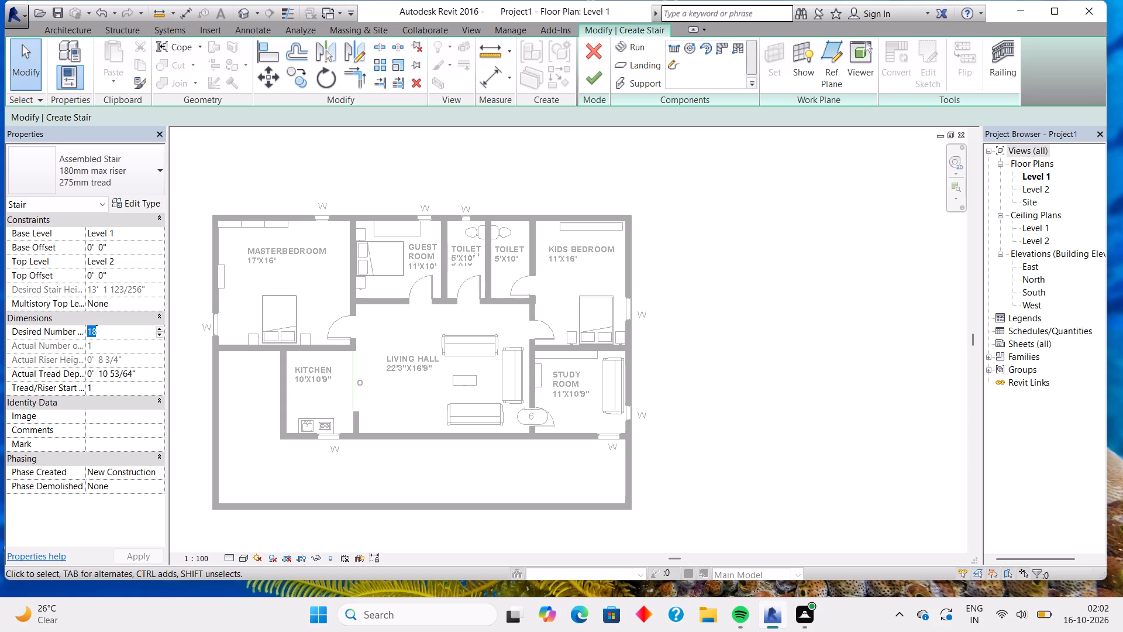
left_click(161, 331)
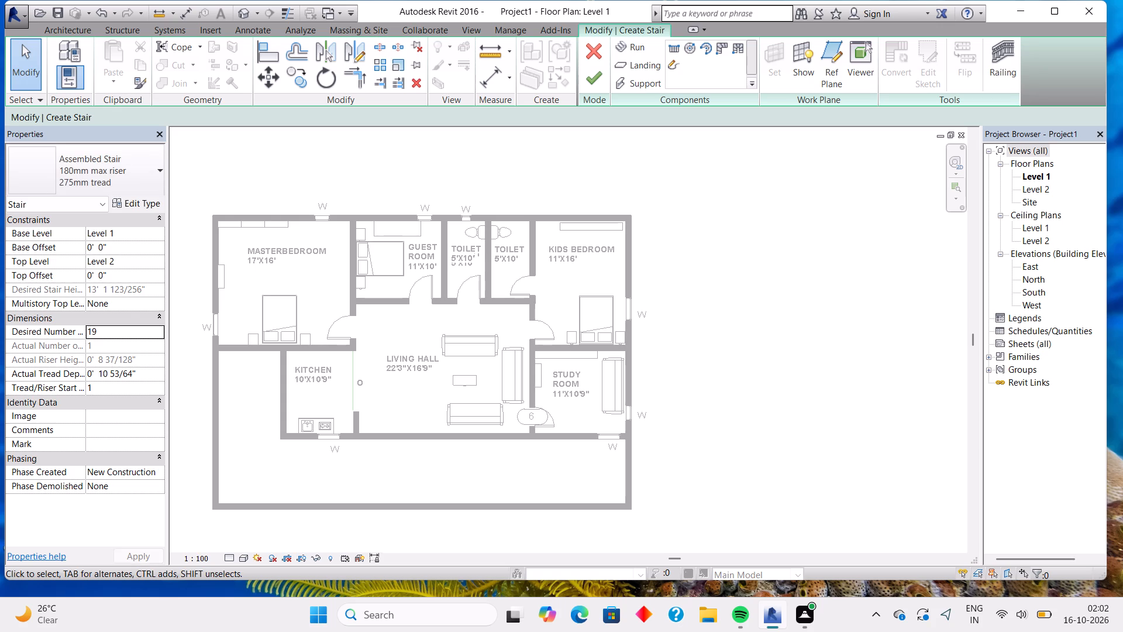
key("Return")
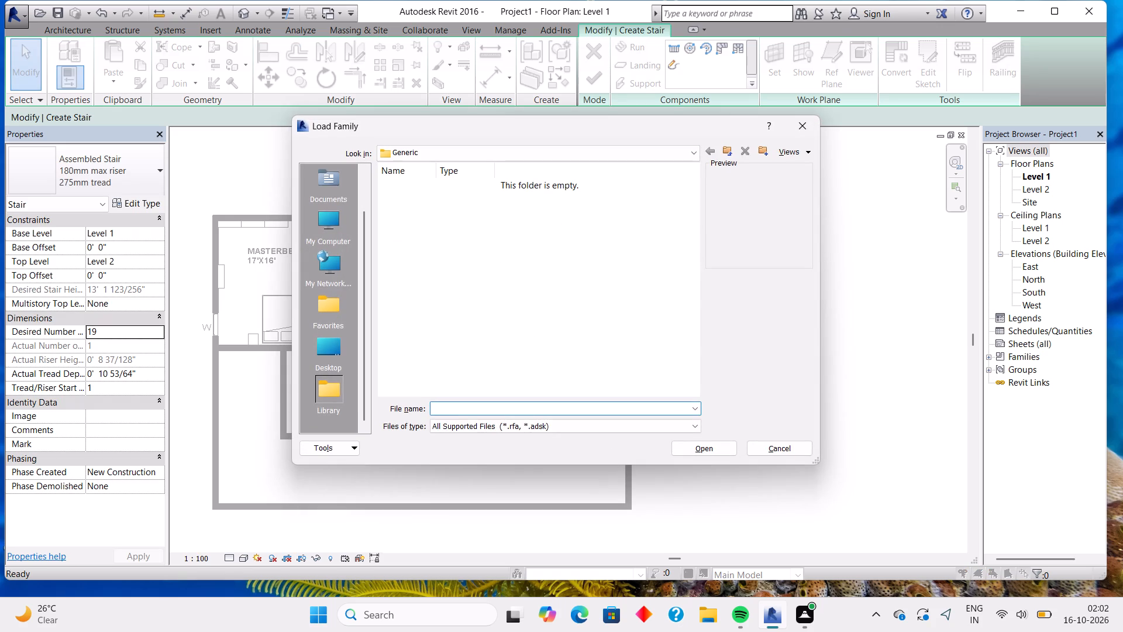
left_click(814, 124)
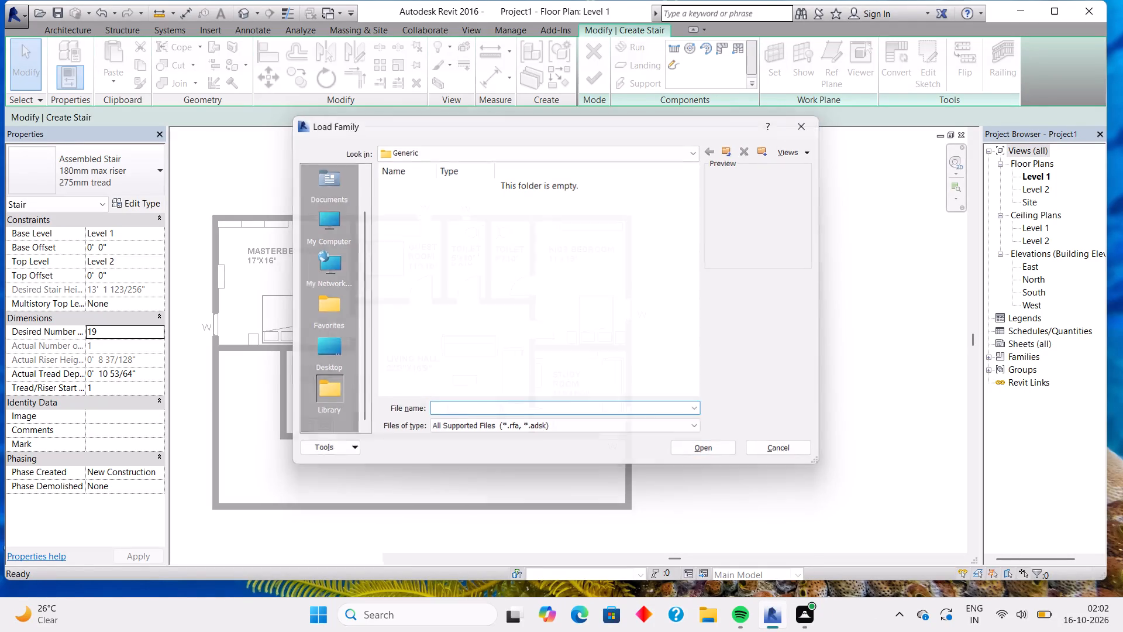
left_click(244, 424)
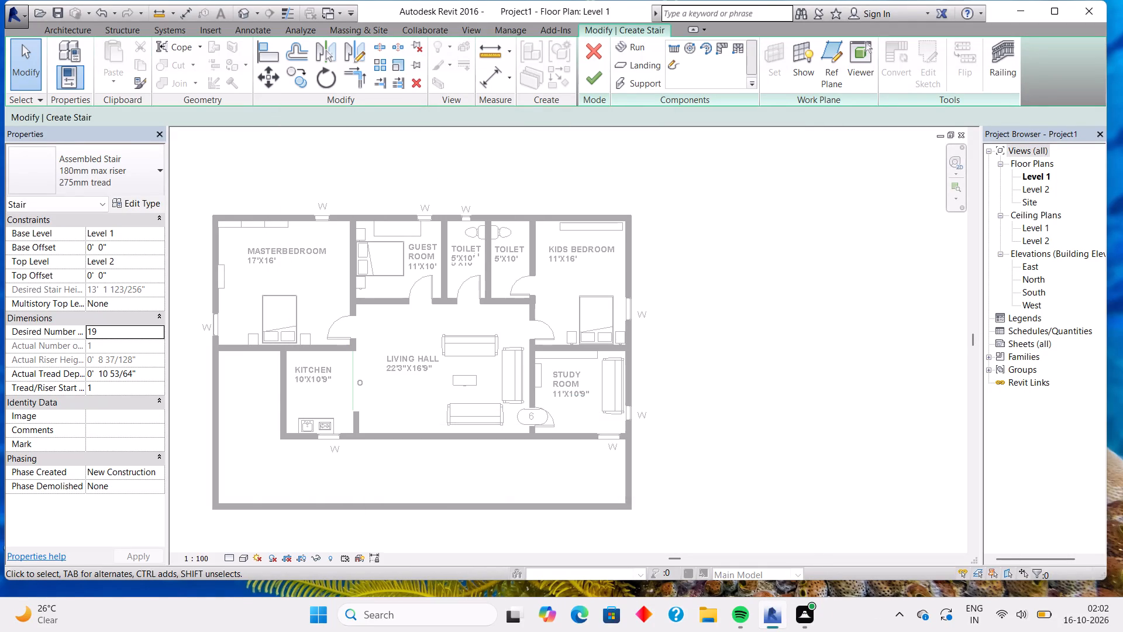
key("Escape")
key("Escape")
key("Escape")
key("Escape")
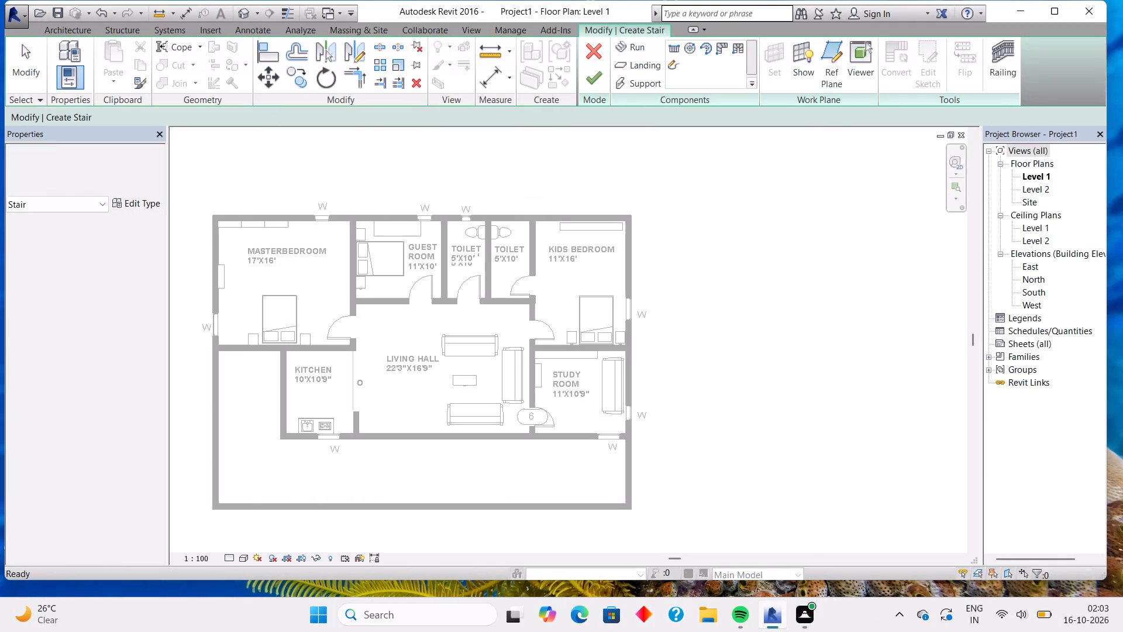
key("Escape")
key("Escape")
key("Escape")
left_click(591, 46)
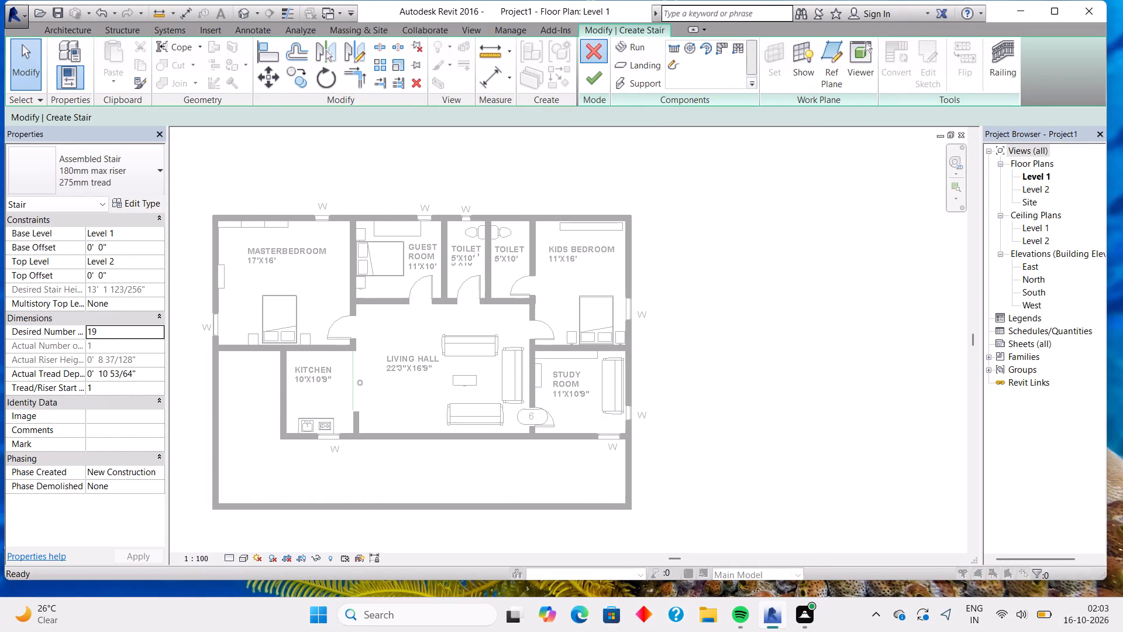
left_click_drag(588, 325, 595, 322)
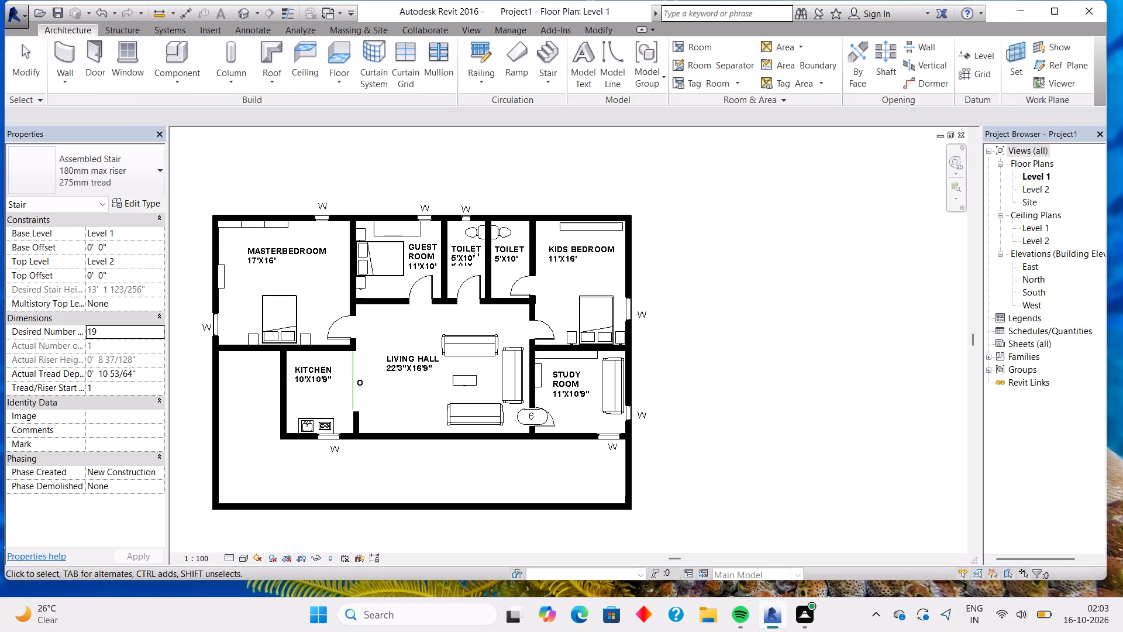
Start a new stair and draw a U-shape beside the kitchen: a 9-riser run toward the master bedroom, then a parallel 6-riser return run.
left_click(553, 50)
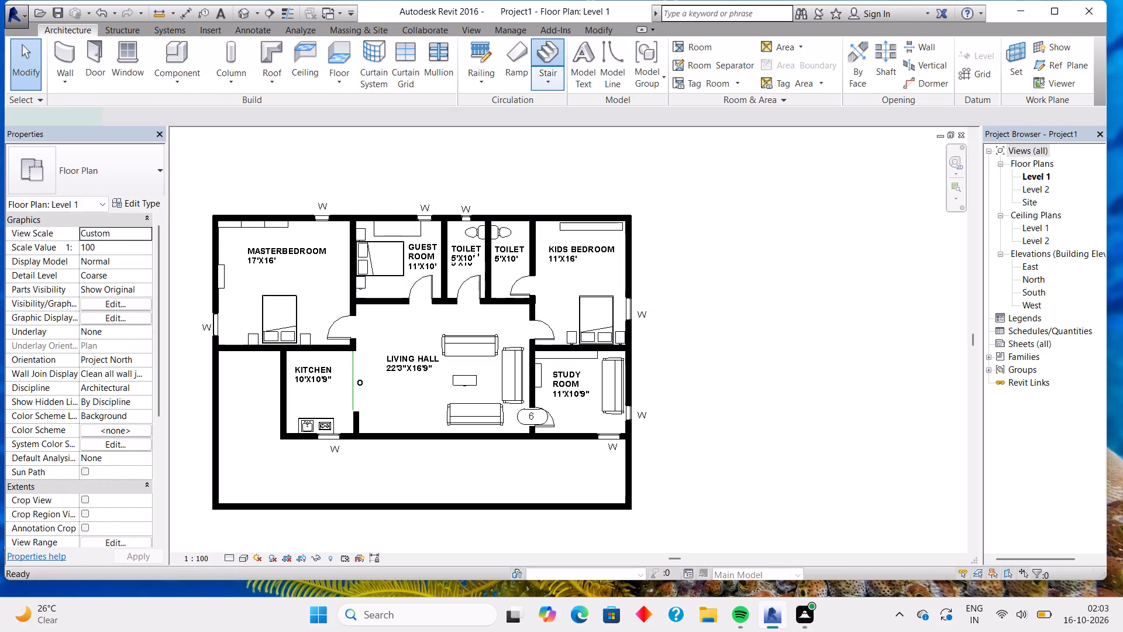
left_click(225, 425)
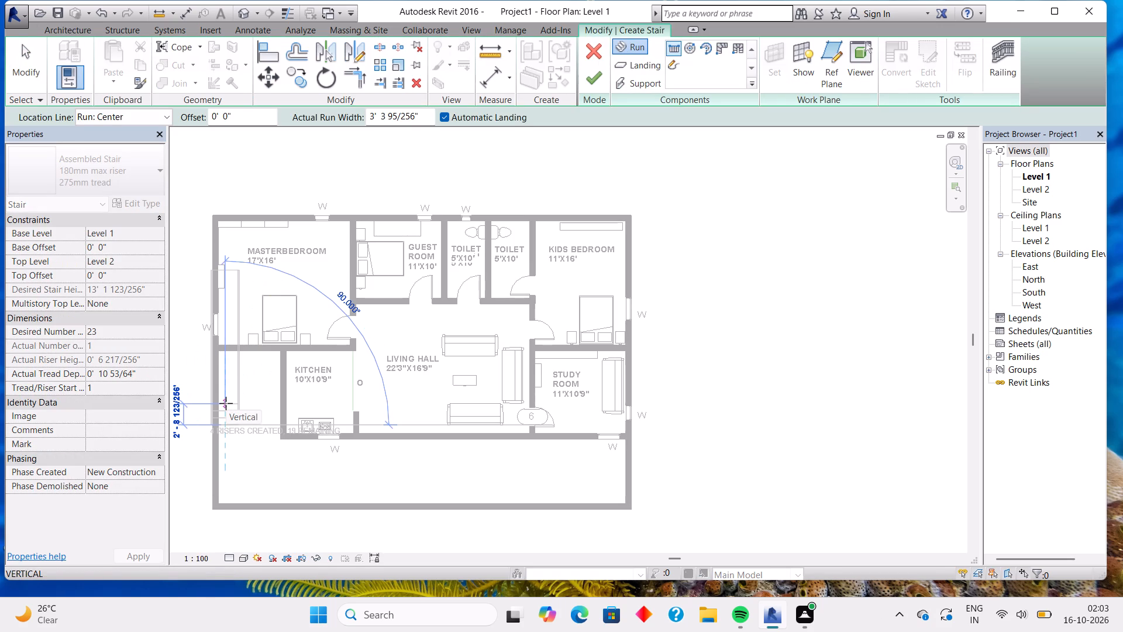
key("Escape")
scroll(225, 418, "up", 6)
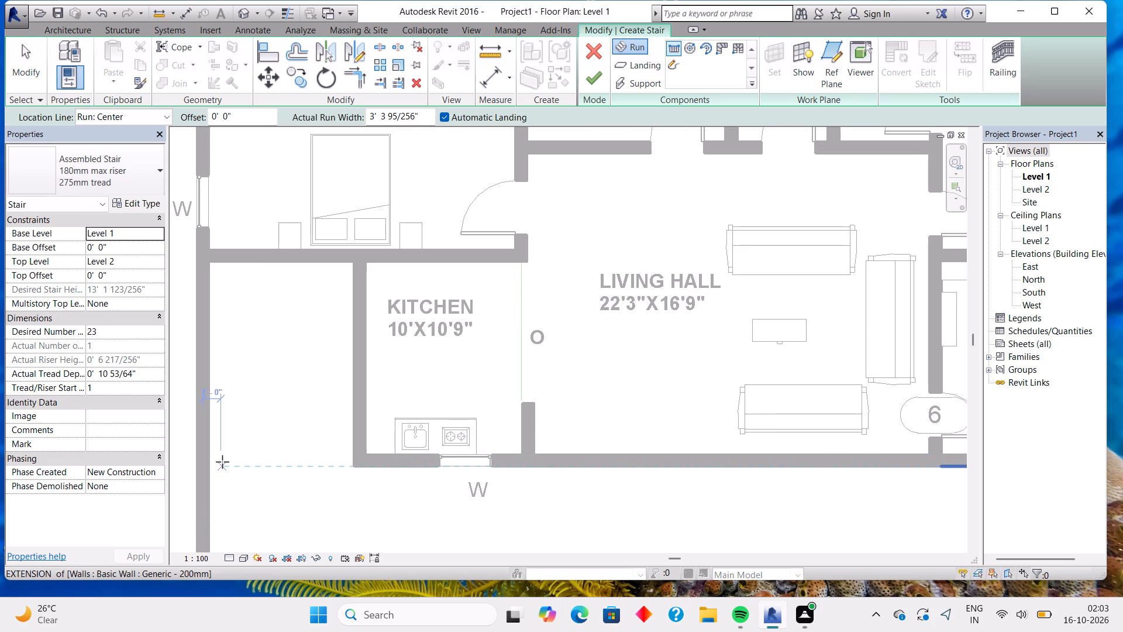
left_click(222, 462)
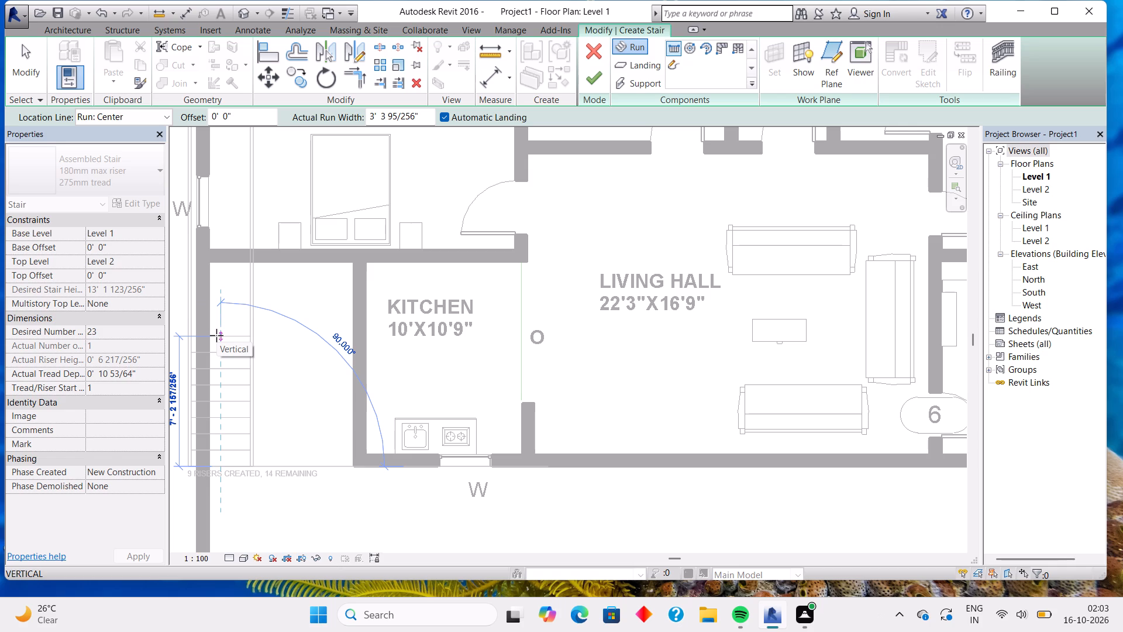
left_click(216, 335)
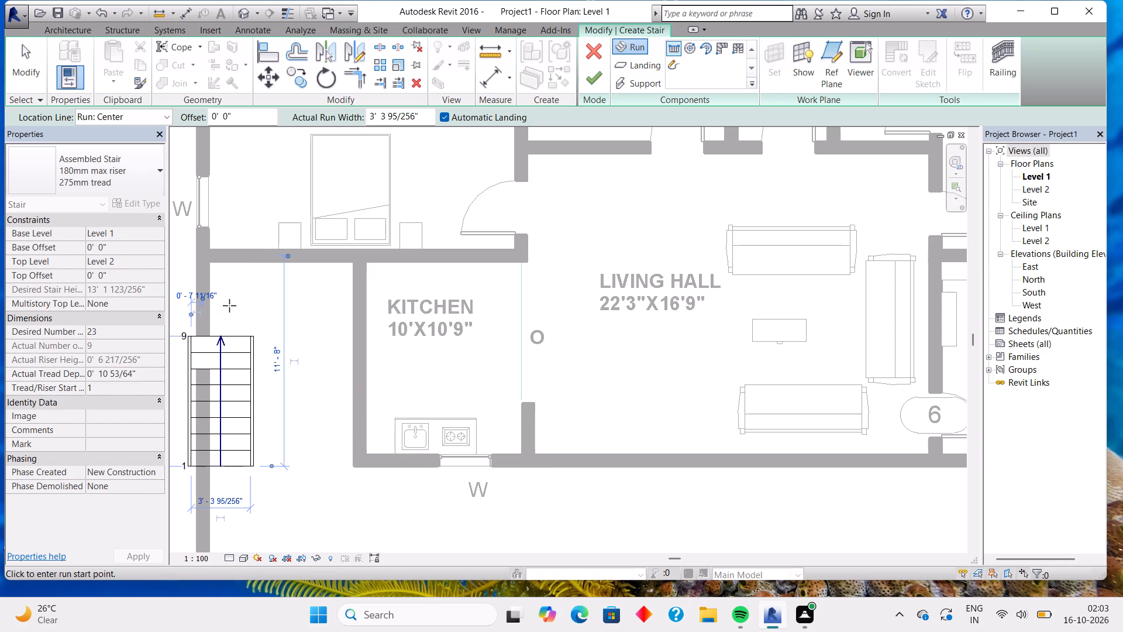
left_click(304, 349)
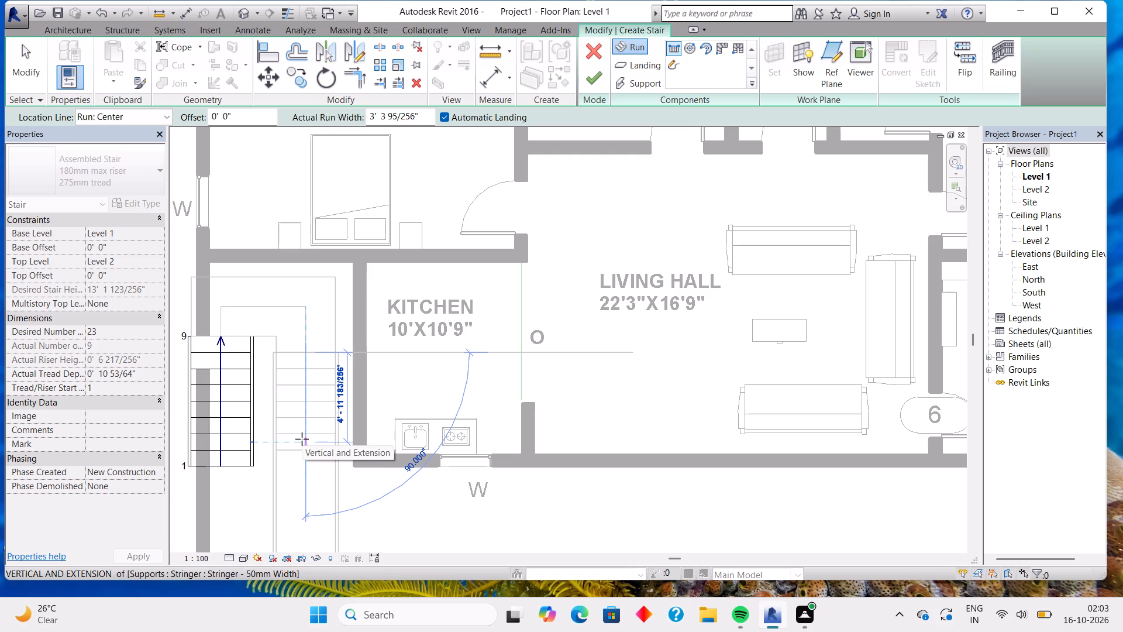
left_click(304, 435)
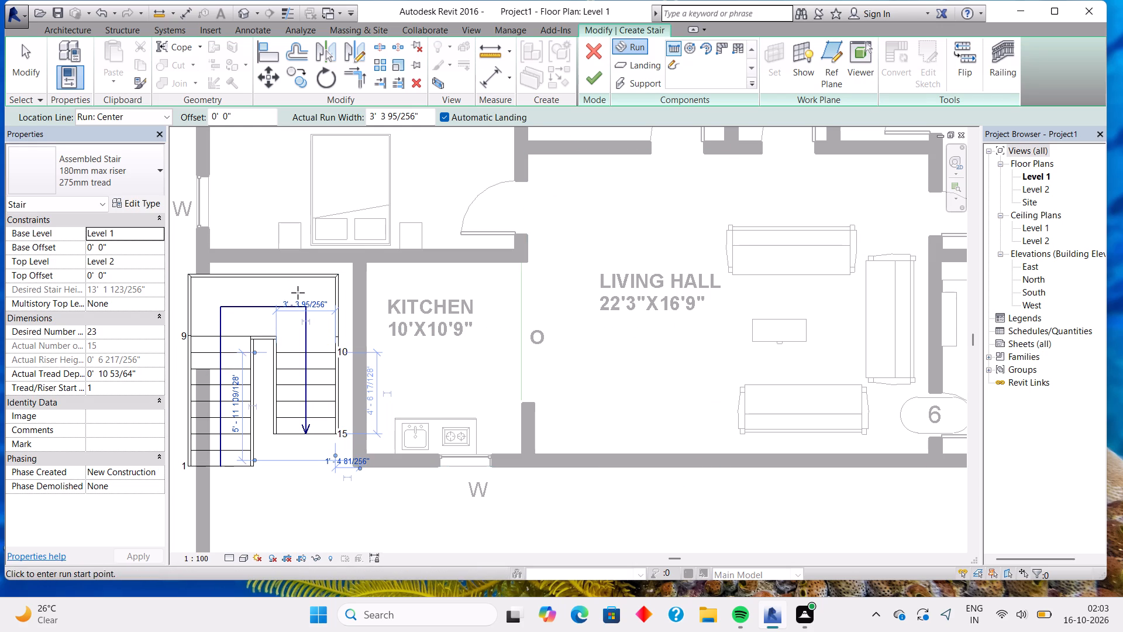
key("Escape")
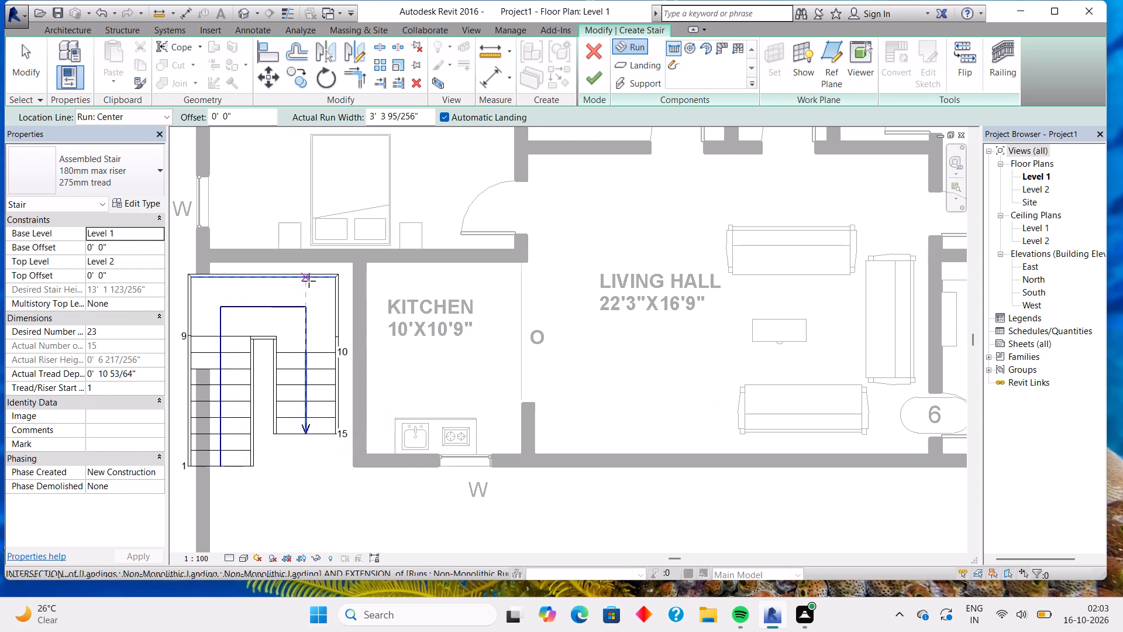
key("Escape")
Nudge the stair right and up until it fits between the exterior, kitchen and master bedroom walls, and finish the stair.
left_click(305, 277)
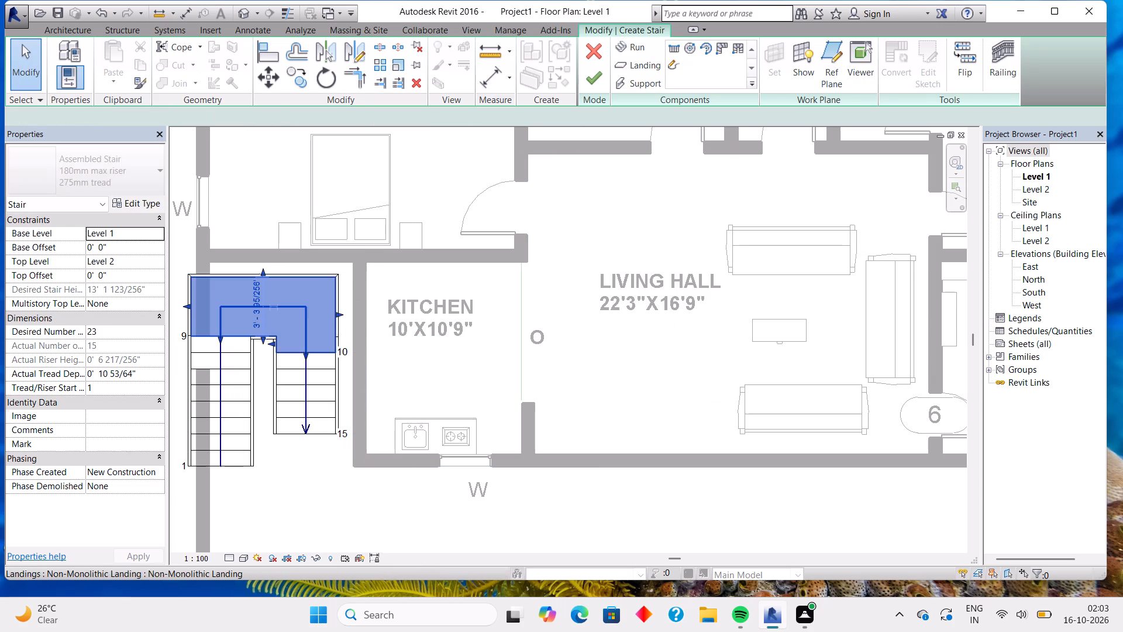
key("Right")
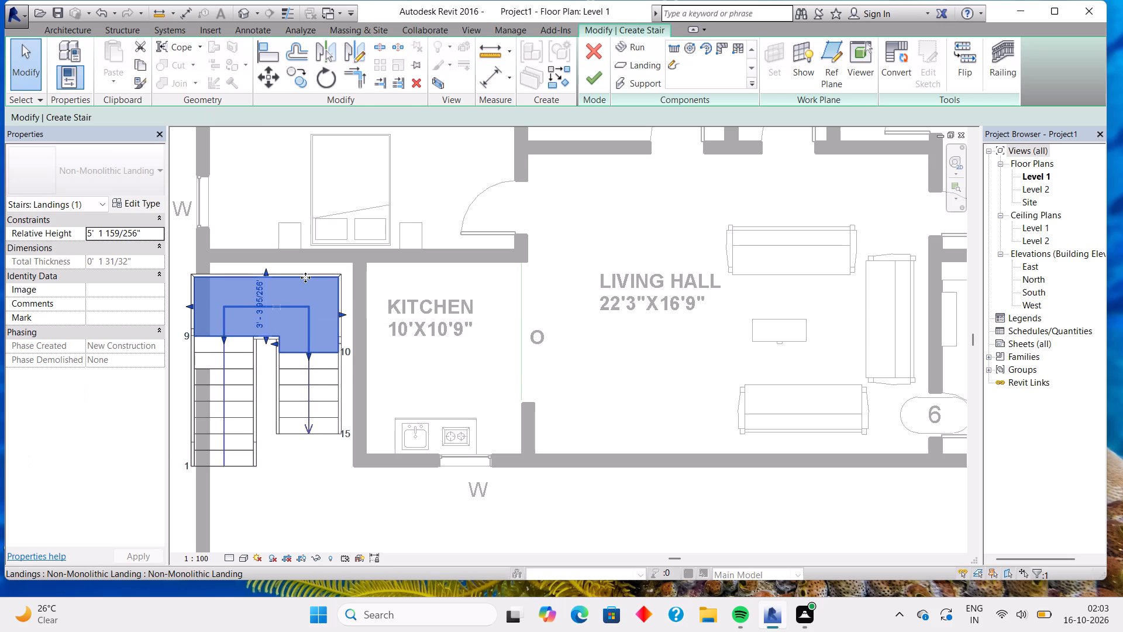
key("Right")
key("Right")
key("Right")
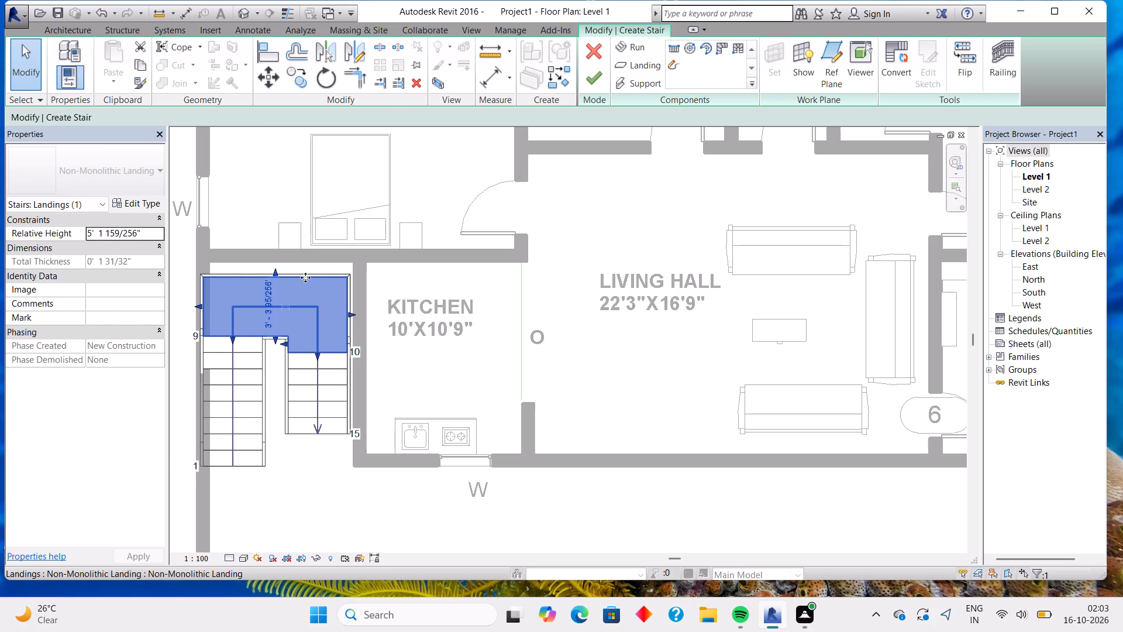
key("Right")
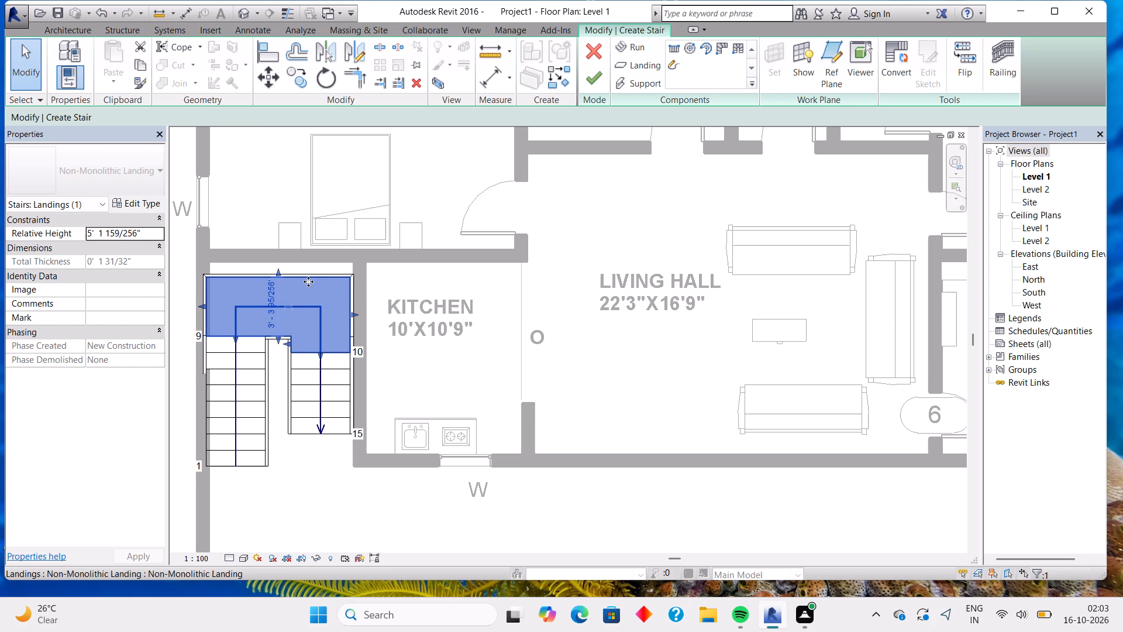
key("Up")
key("Up")
key("Up")
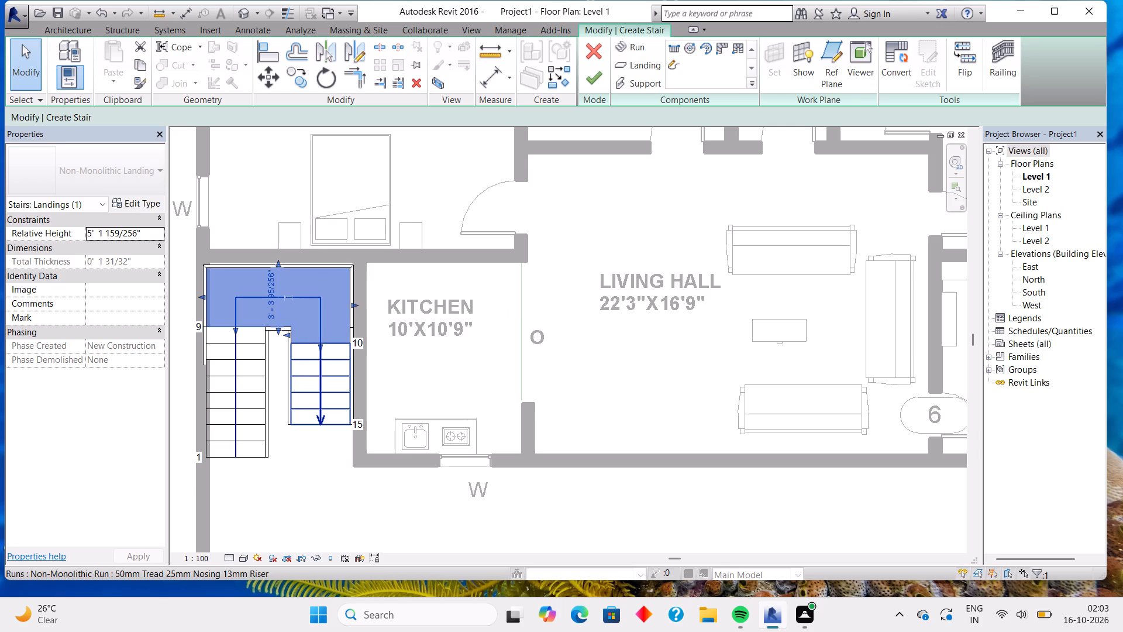
key("Right")
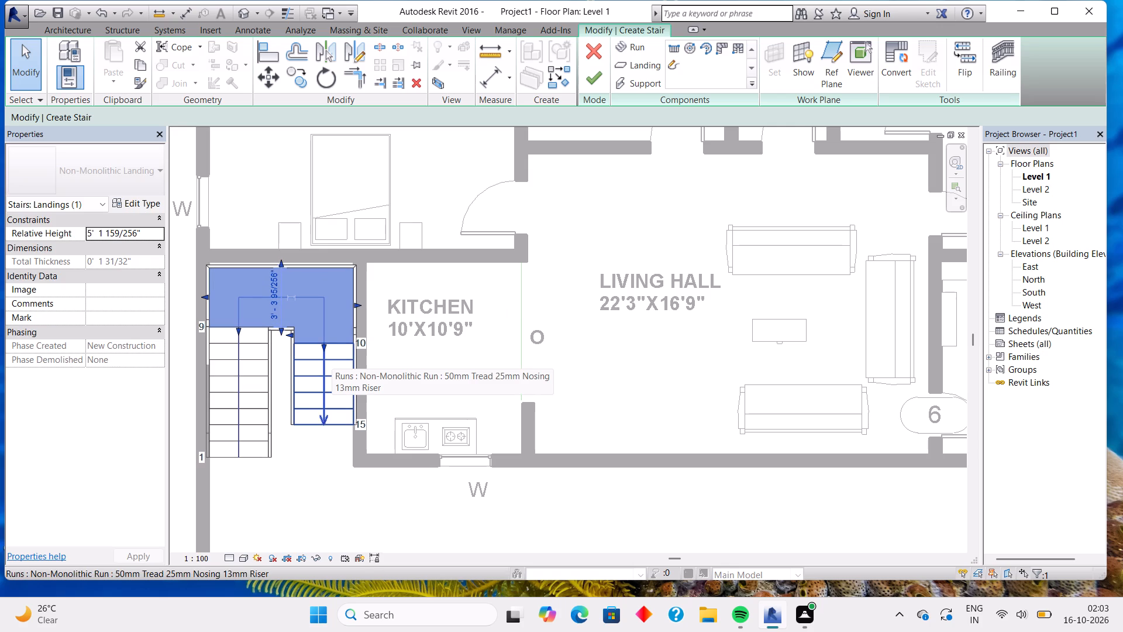
key("Escape")
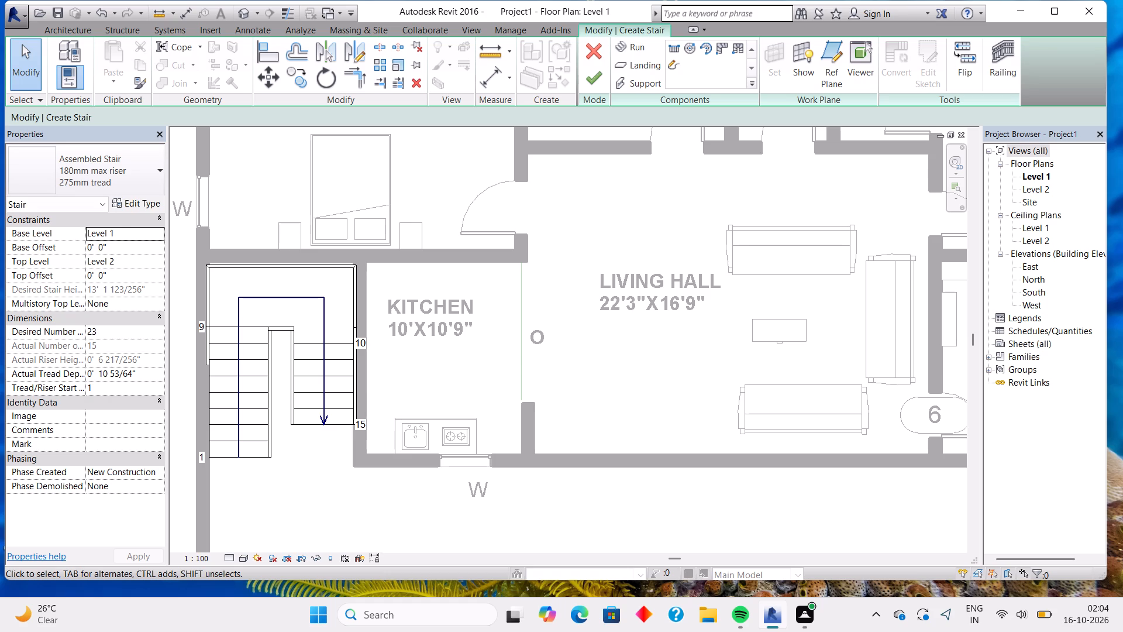
left_click(596, 81)
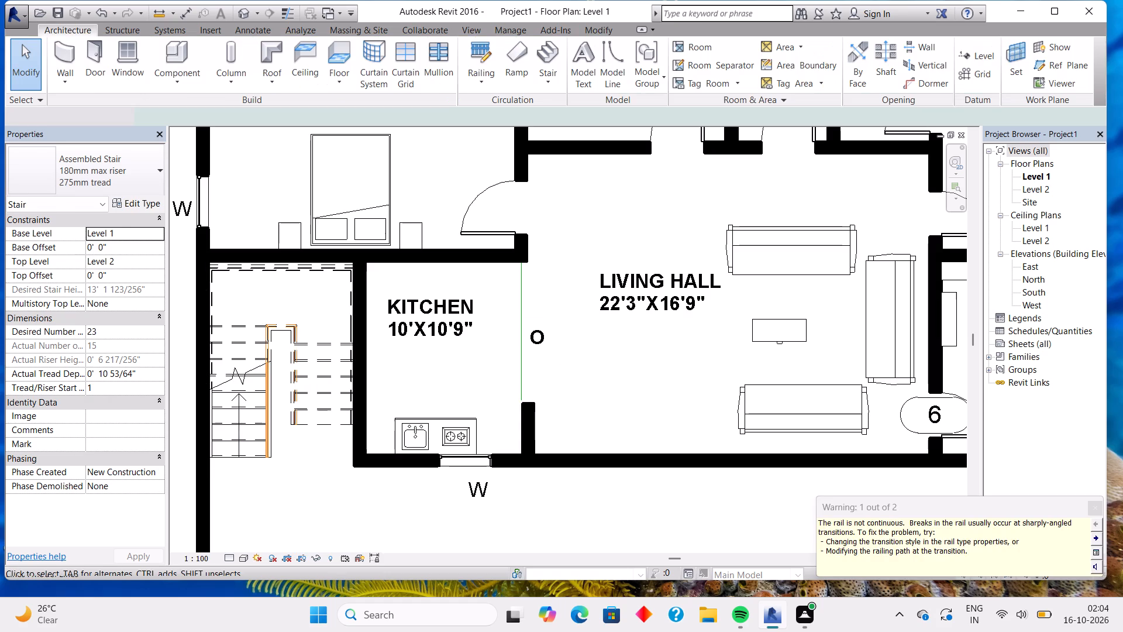
Place two M_Fixed 0915 x 1830mm windows in the living hall's lower wall, 2'-6" from the kitchen wall and 3'-0" from the study wall.
scroll(532, 380, "down", 5)
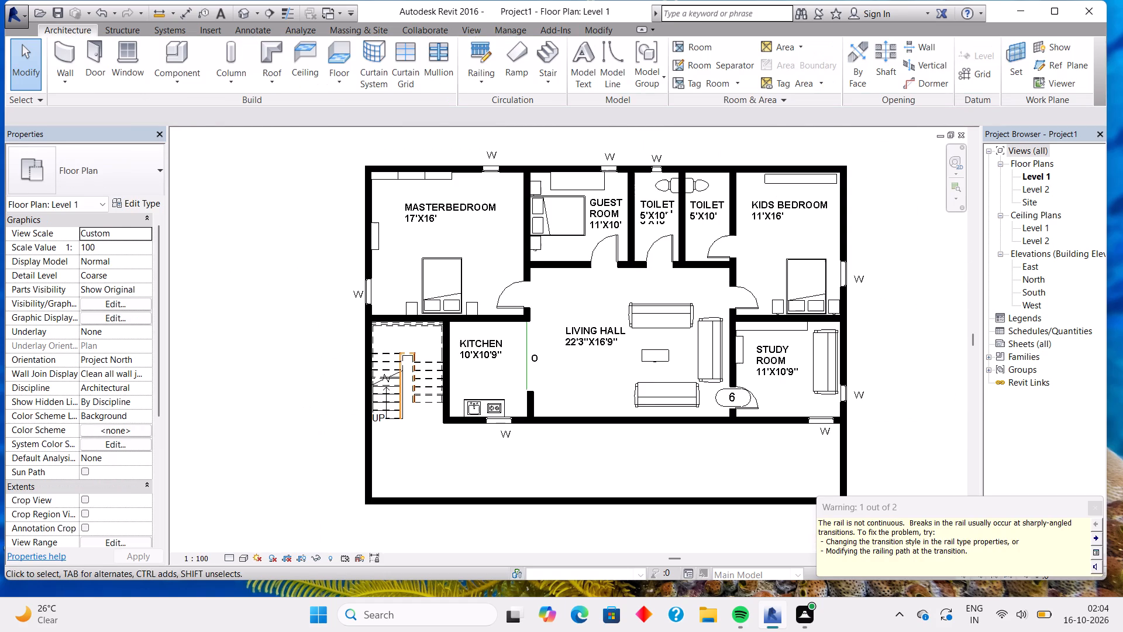
scroll(532, 380, "down", 1)
middle_click_drag(578, 445, 567, 410)
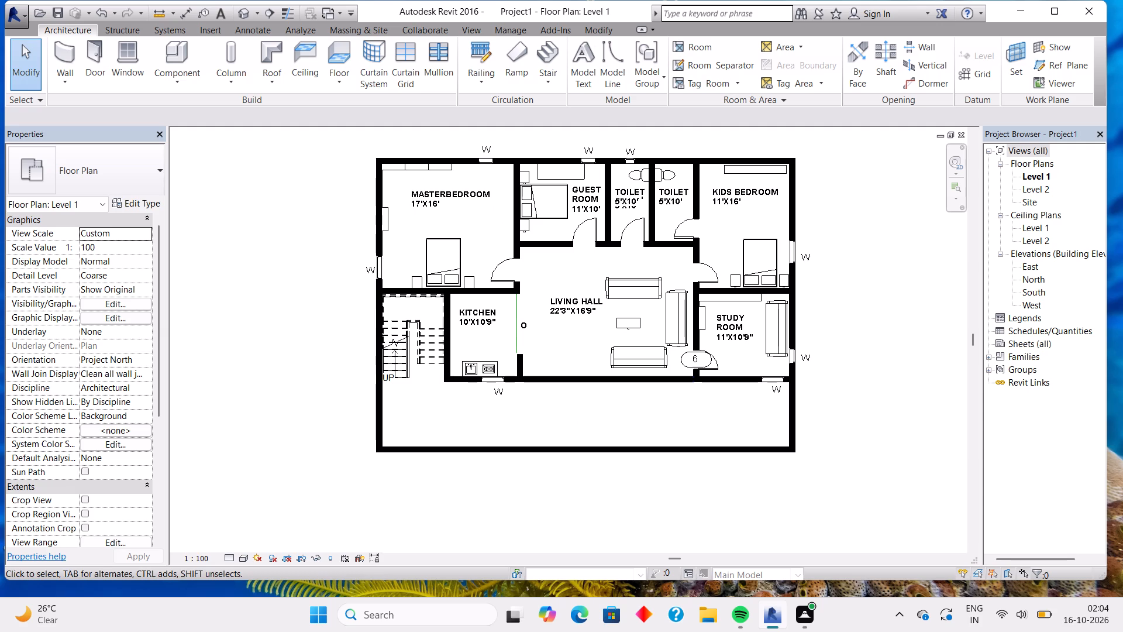
left_click(118, 73)
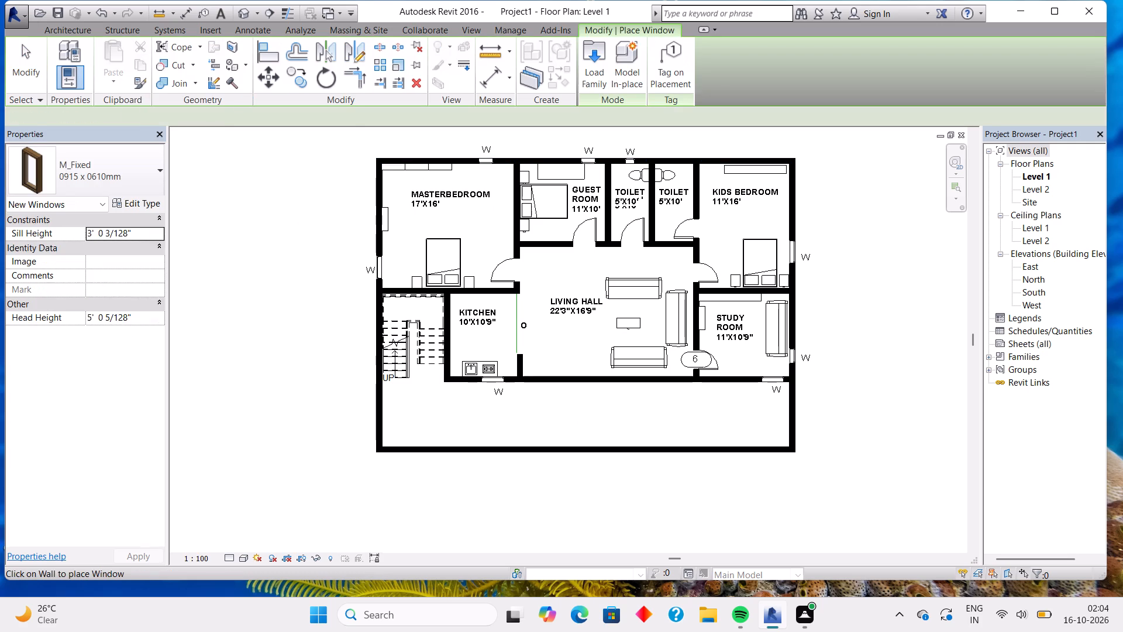
left_click(133, 180)
left_click(91, 395)
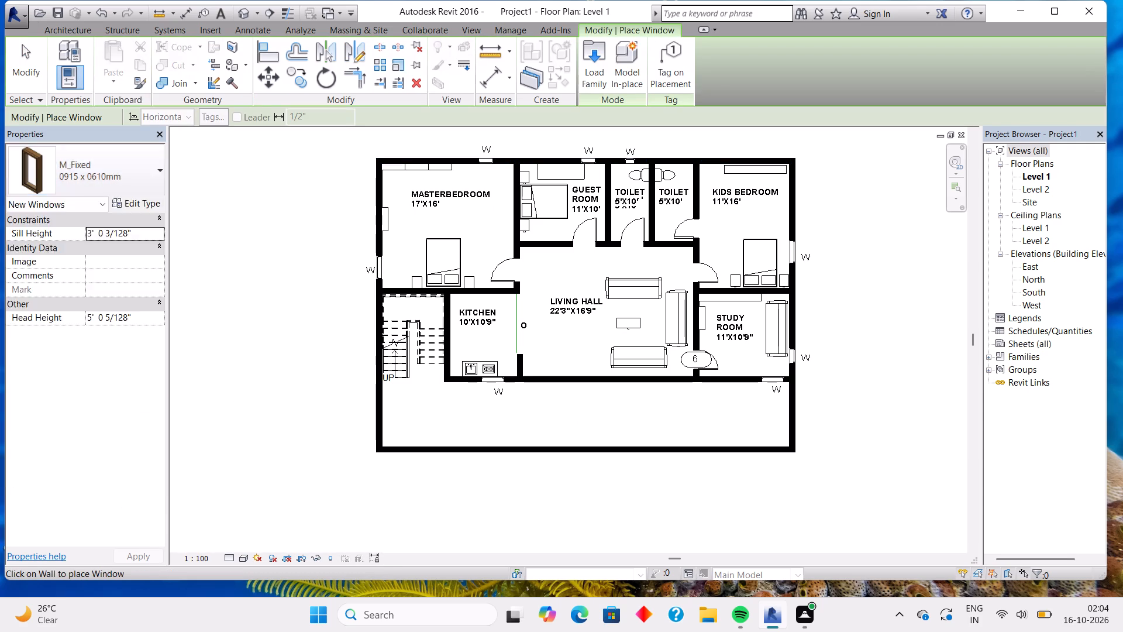
scroll(561, 371, "up", 3)
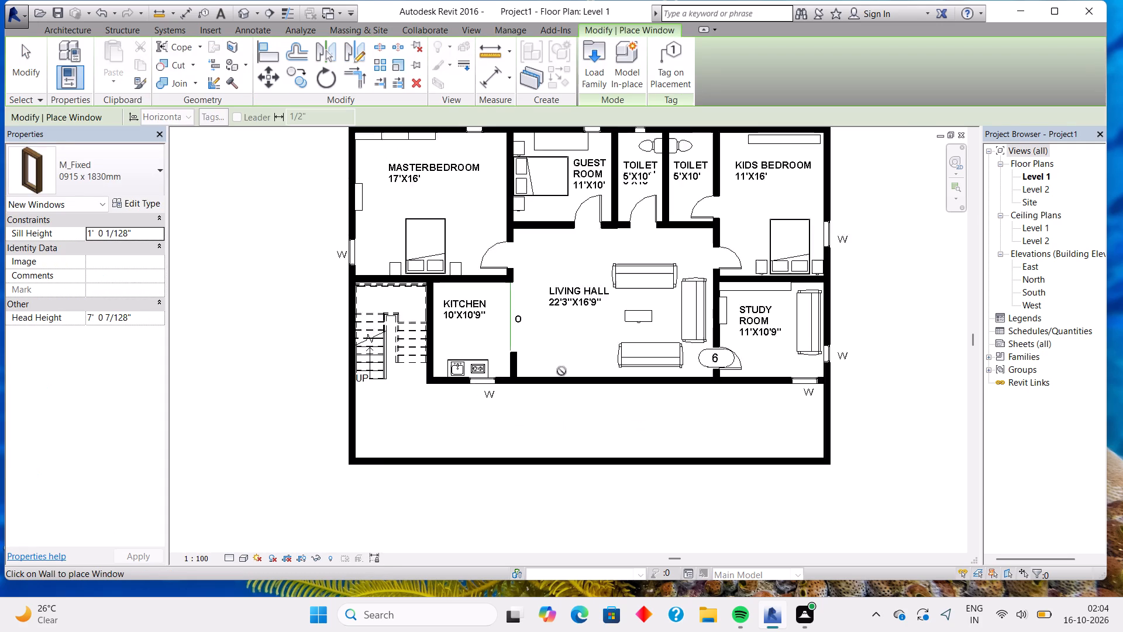
scroll(561, 371, "up", 3)
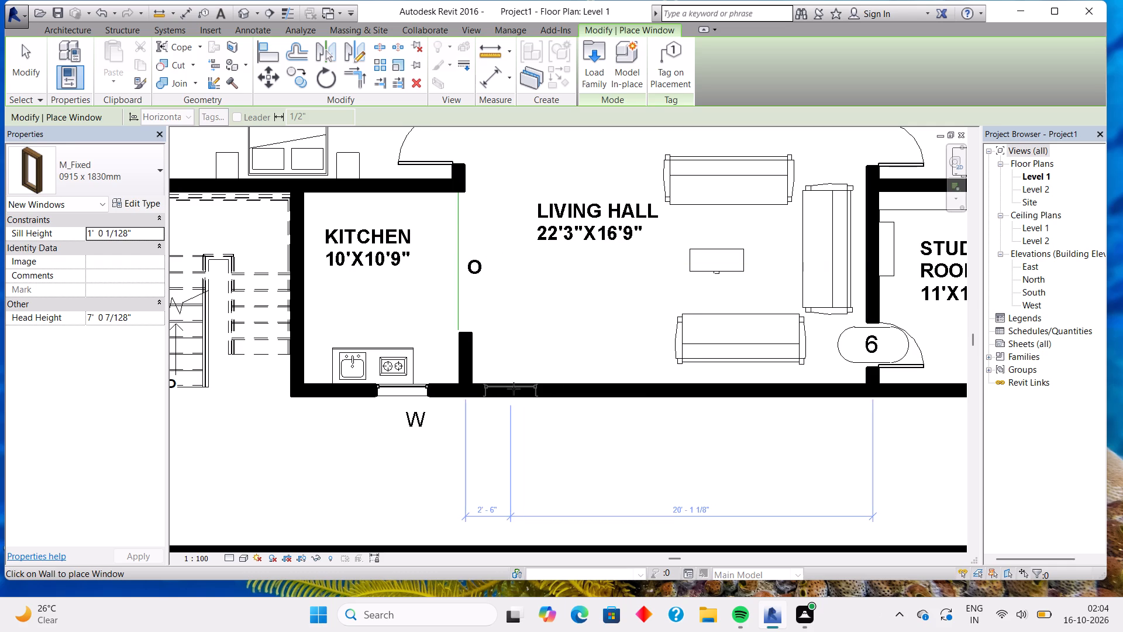
left_click(514, 389)
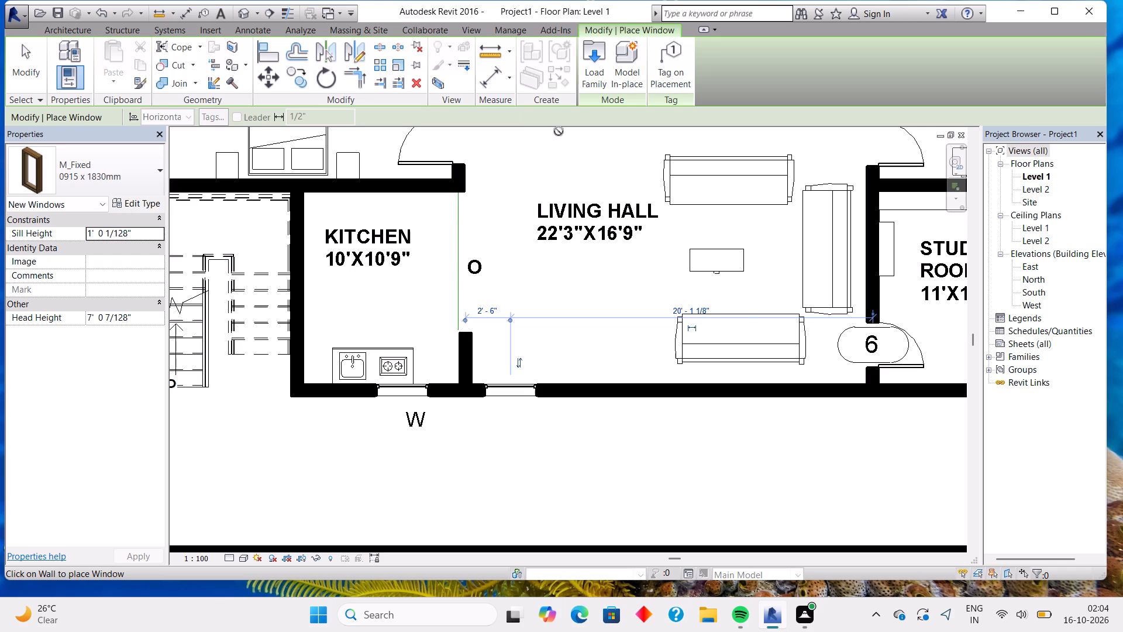
left_click(818, 394)
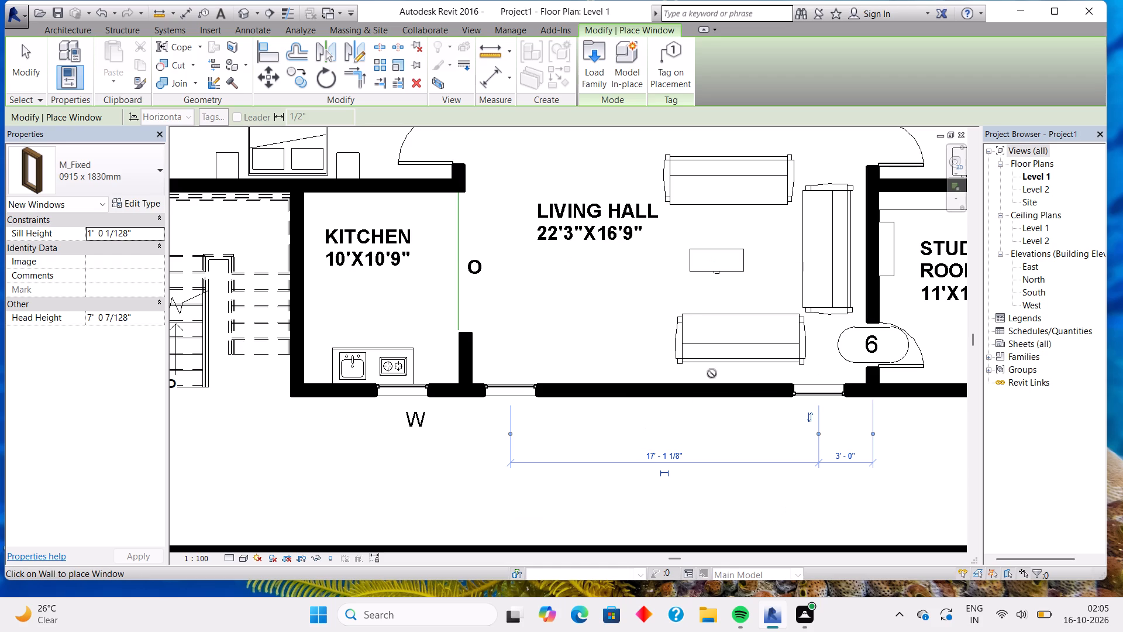
key("Escape")
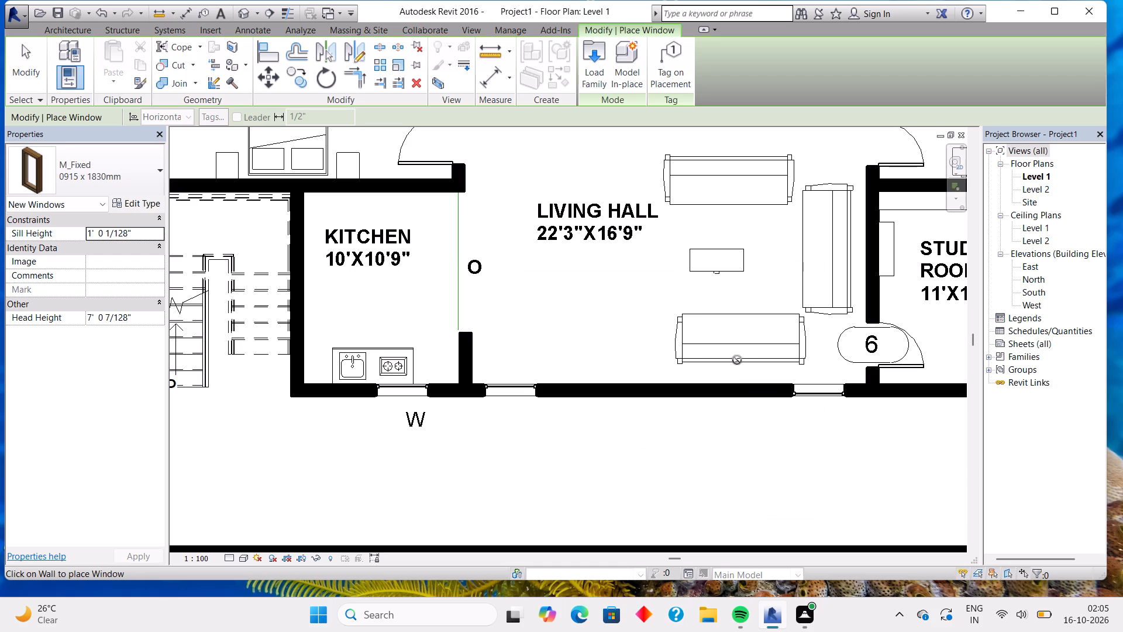
Nudge the living hall's lower sofa about 6" toward the lower wall and about 6" toward the study room.
key("Escape")
left_click(746, 334)
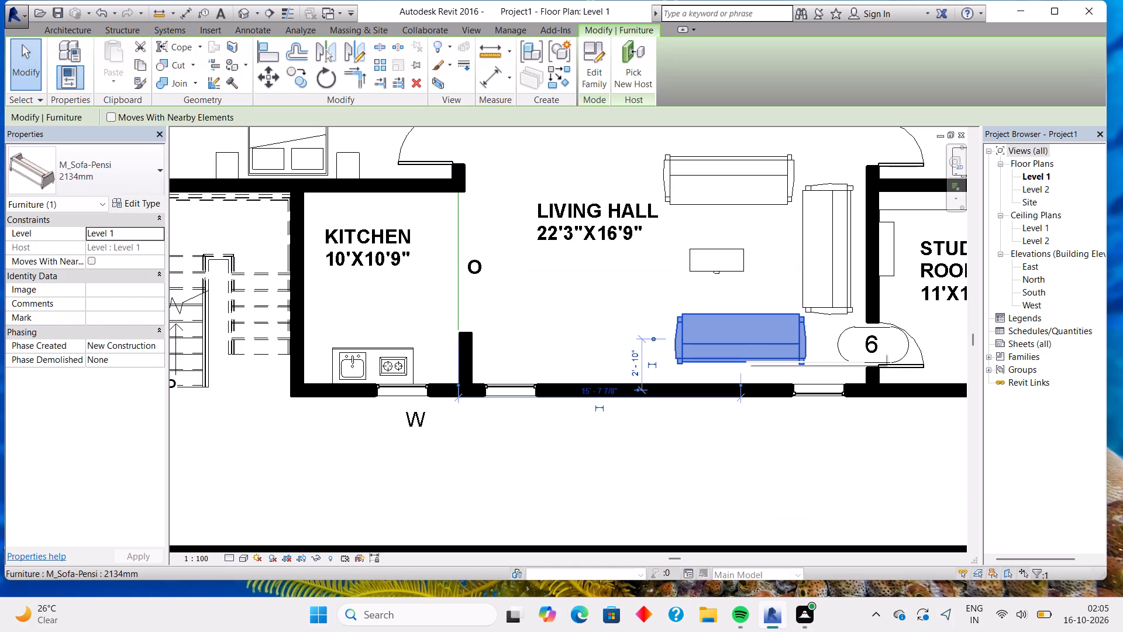
key("Down")
key("Right")
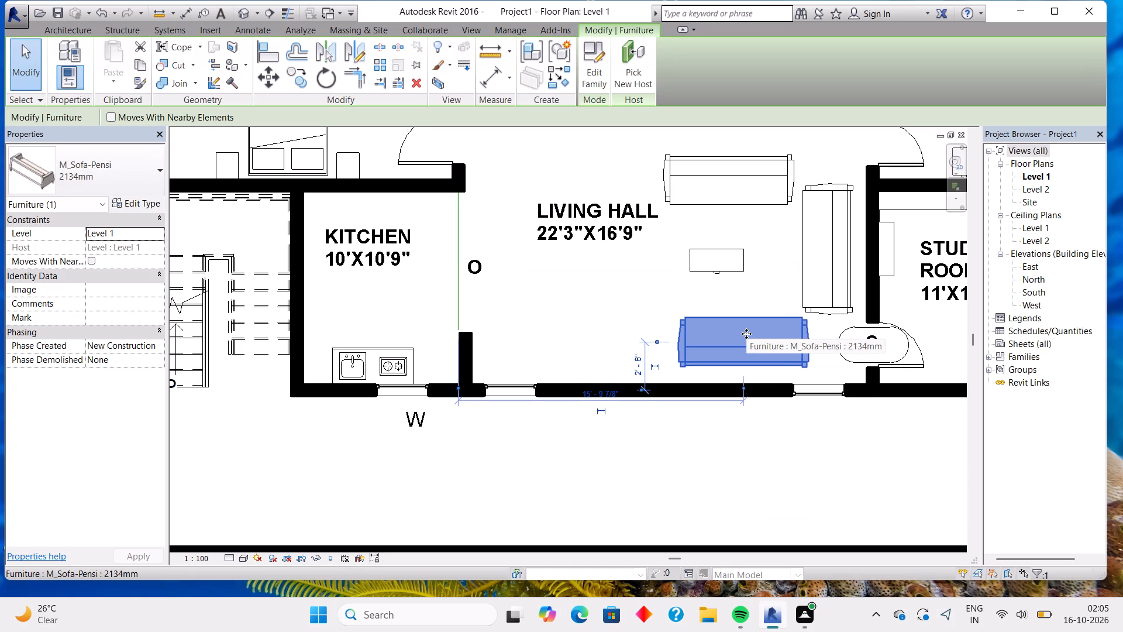
key("Down")
key("Right")
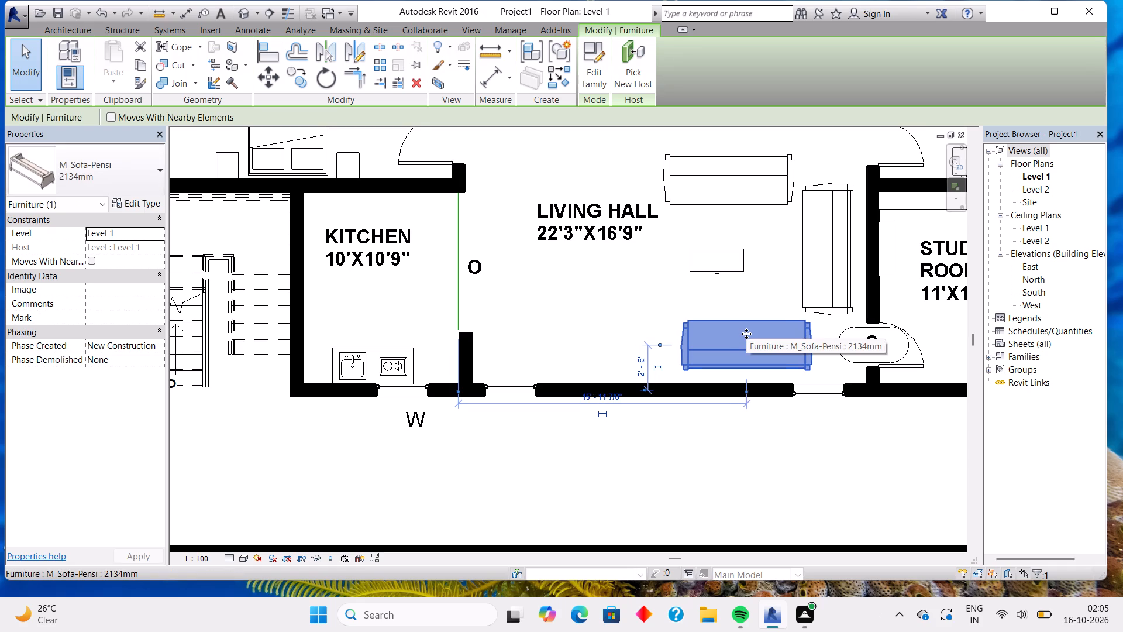
key("Down")
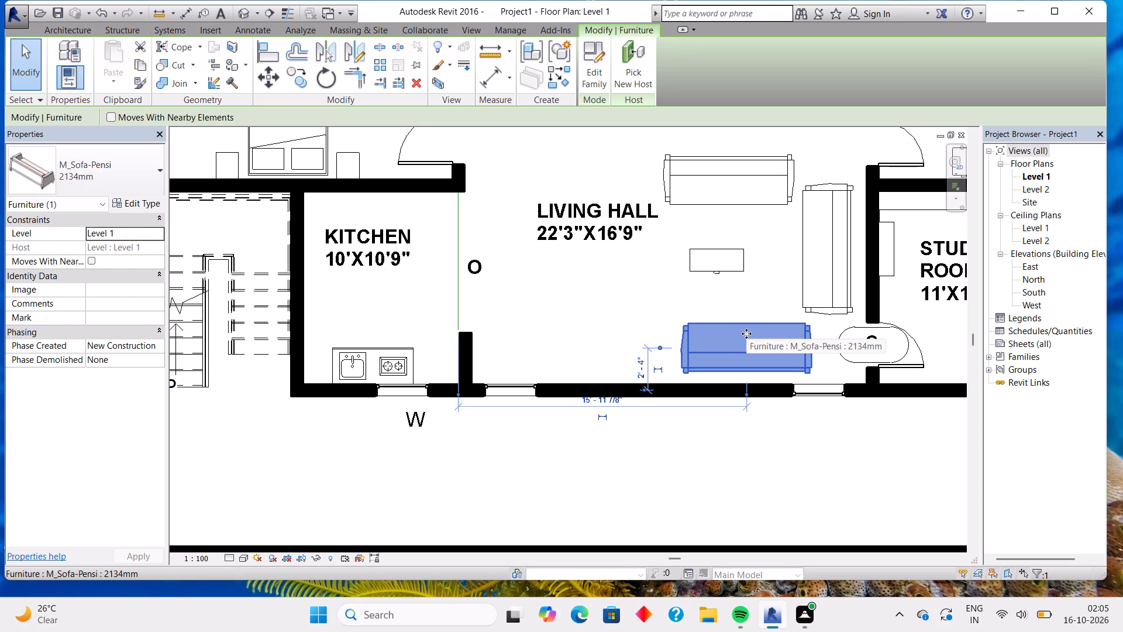
key("Right")
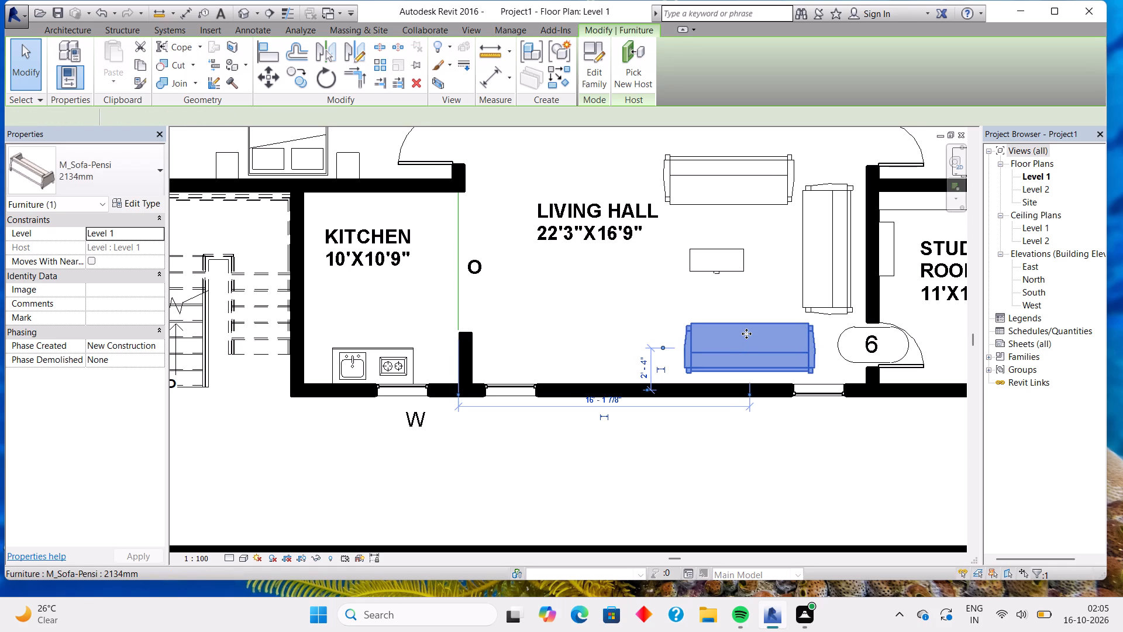
key("Escape")
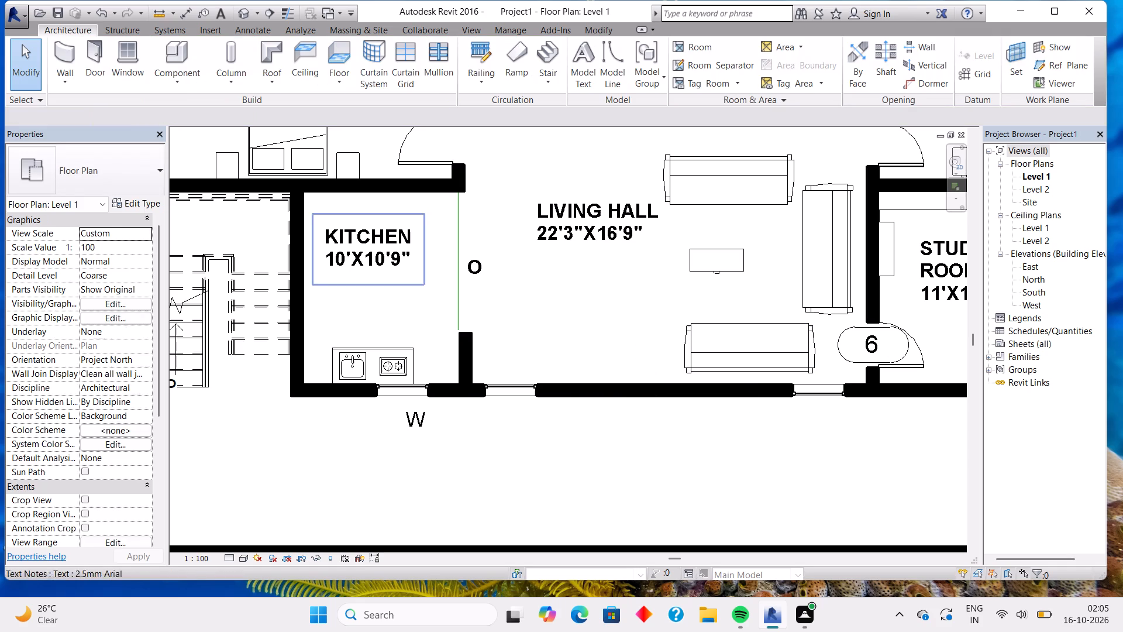
Load the M_Door-Double-Flush_Panel-Double-Acting door family from the US Metric library's Doors folder.
left_click(106, 61)
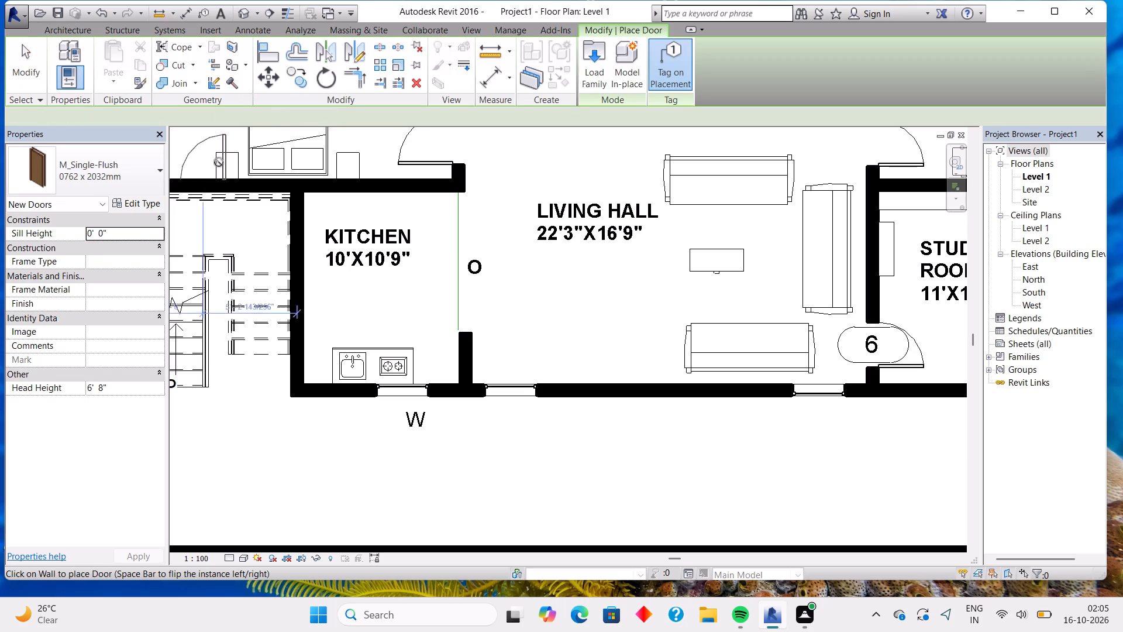
left_click(603, 64)
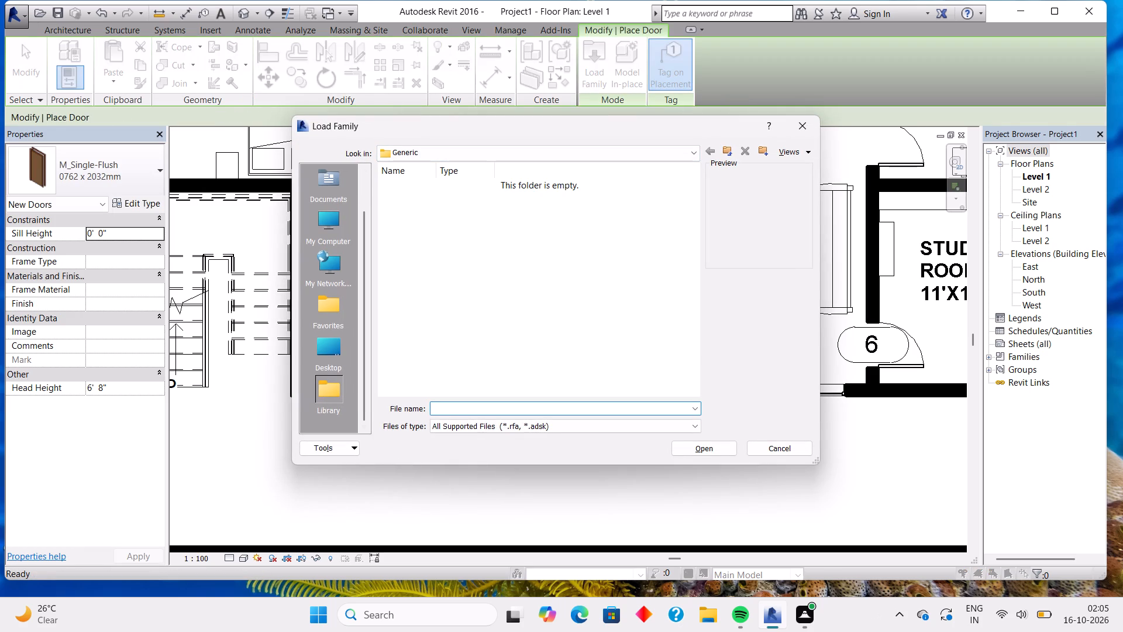
double_click(323, 226)
double_click(407, 227)
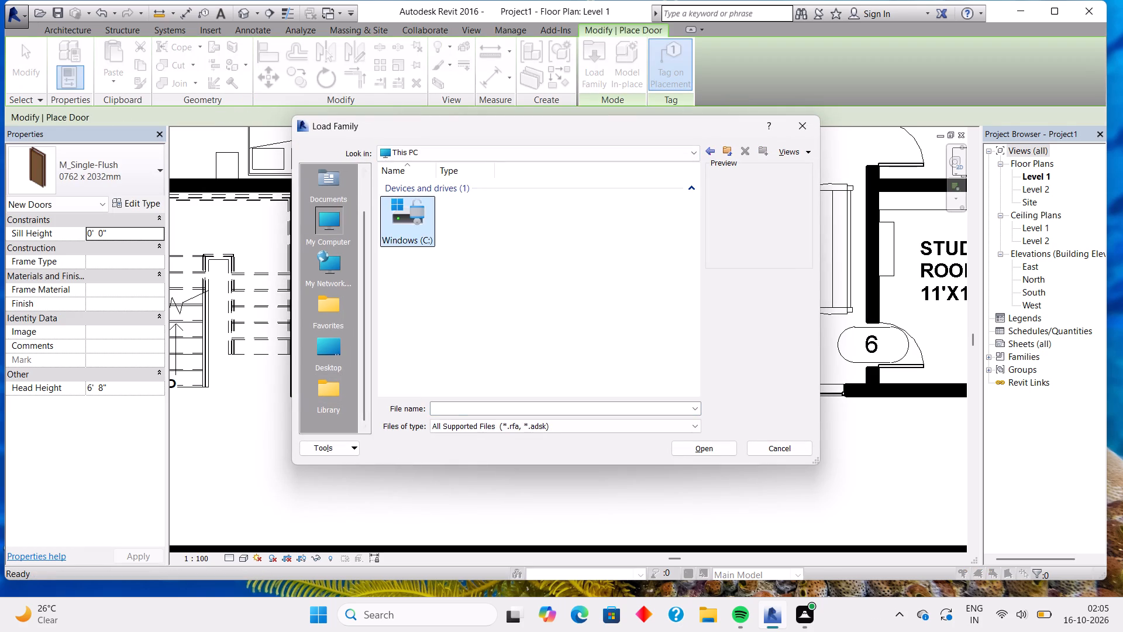
double_click(463, 205)
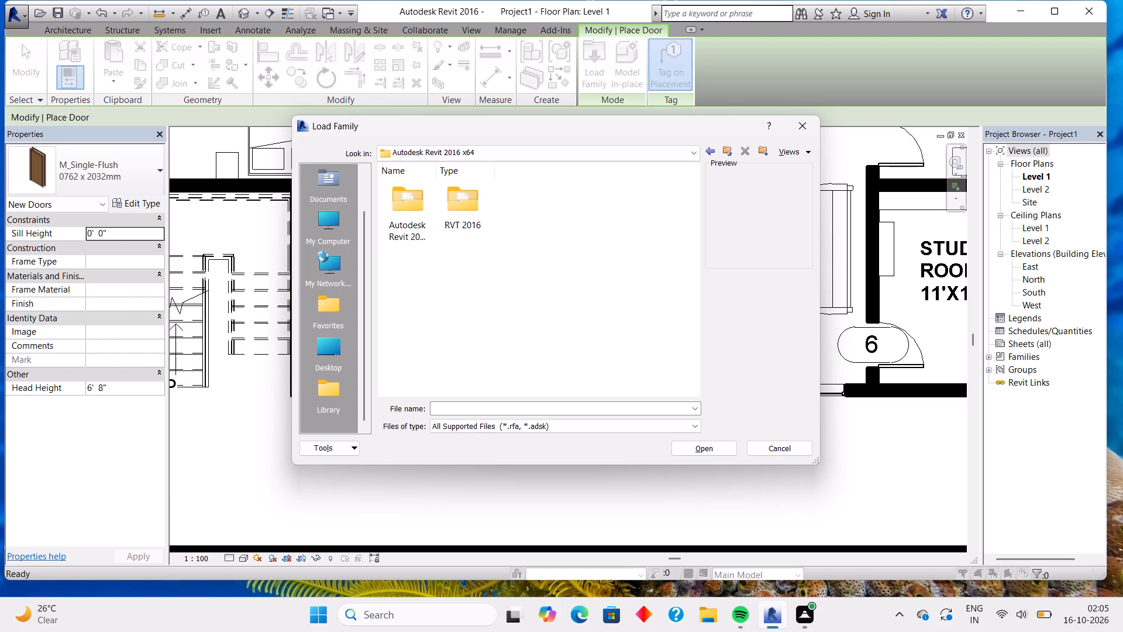
double_click(475, 223)
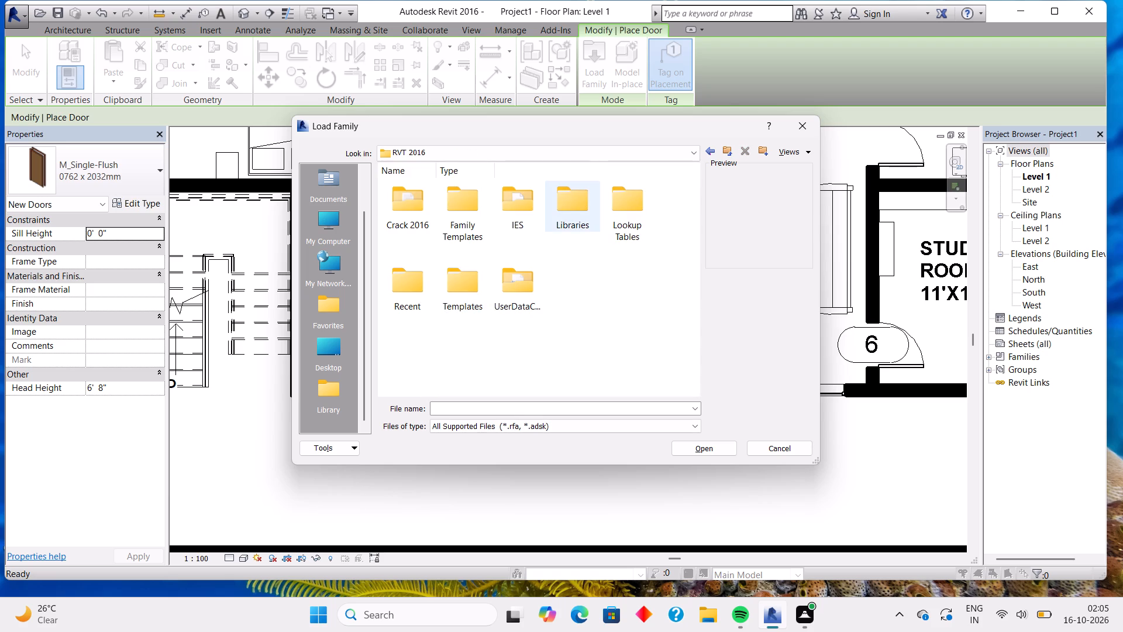
double_click(563, 208)
double_click(483, 214)
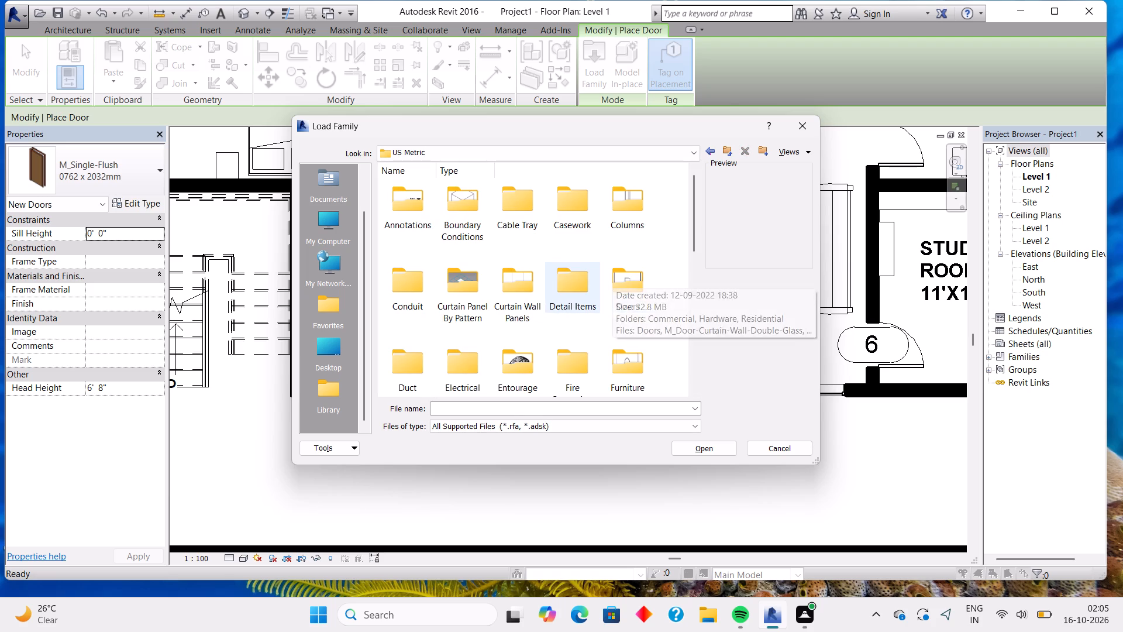
double_click(622, 289)
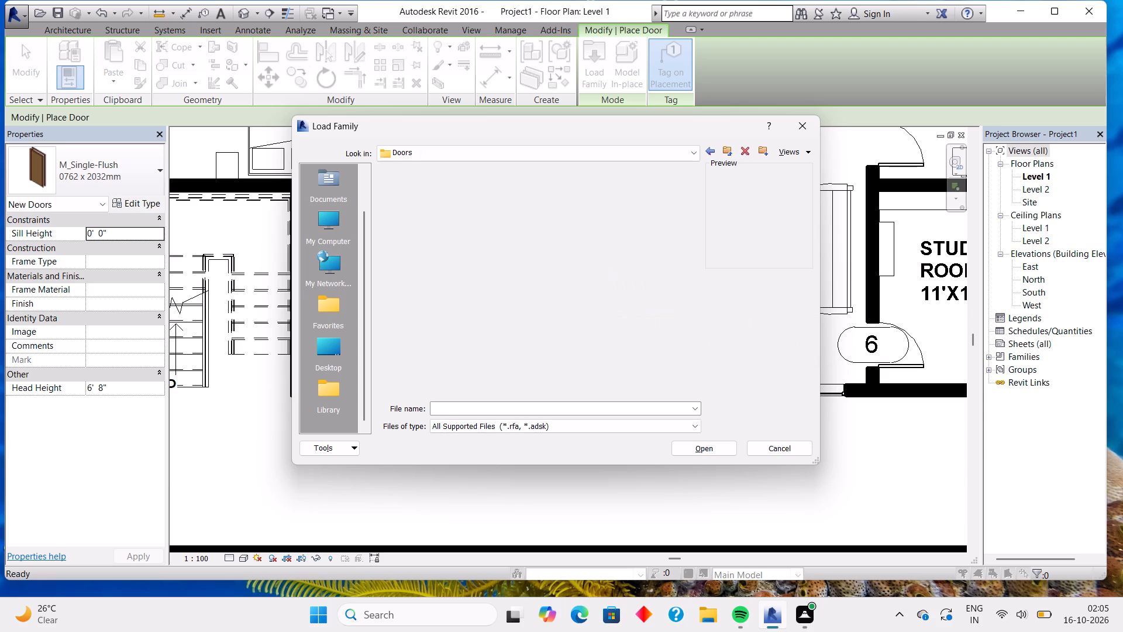
double_click(513, 270)
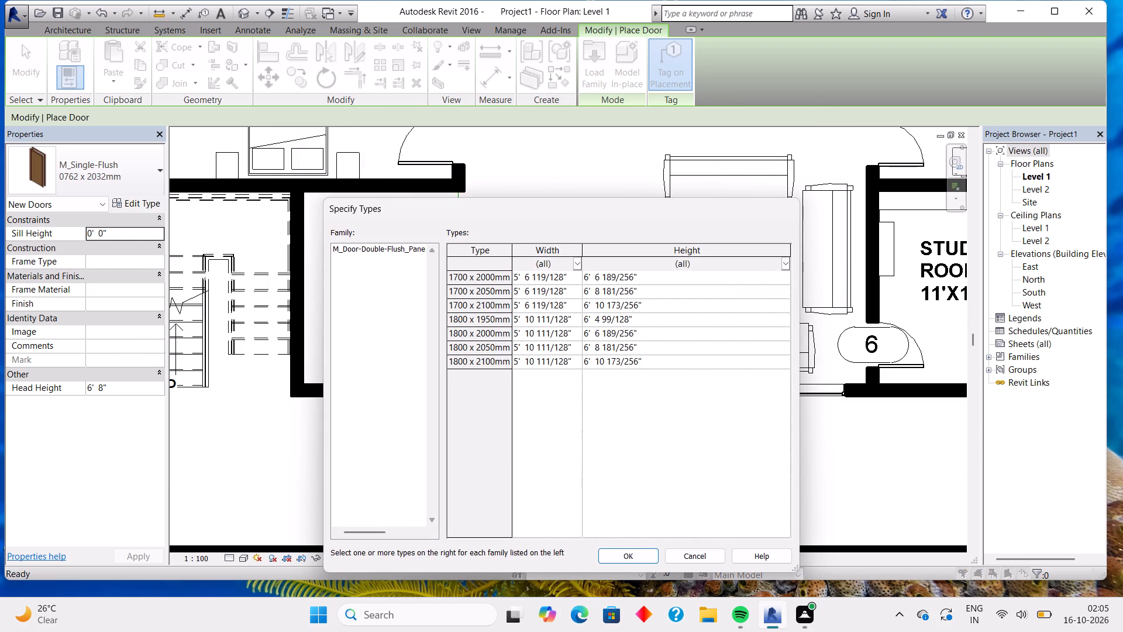
left_click(634, 556)
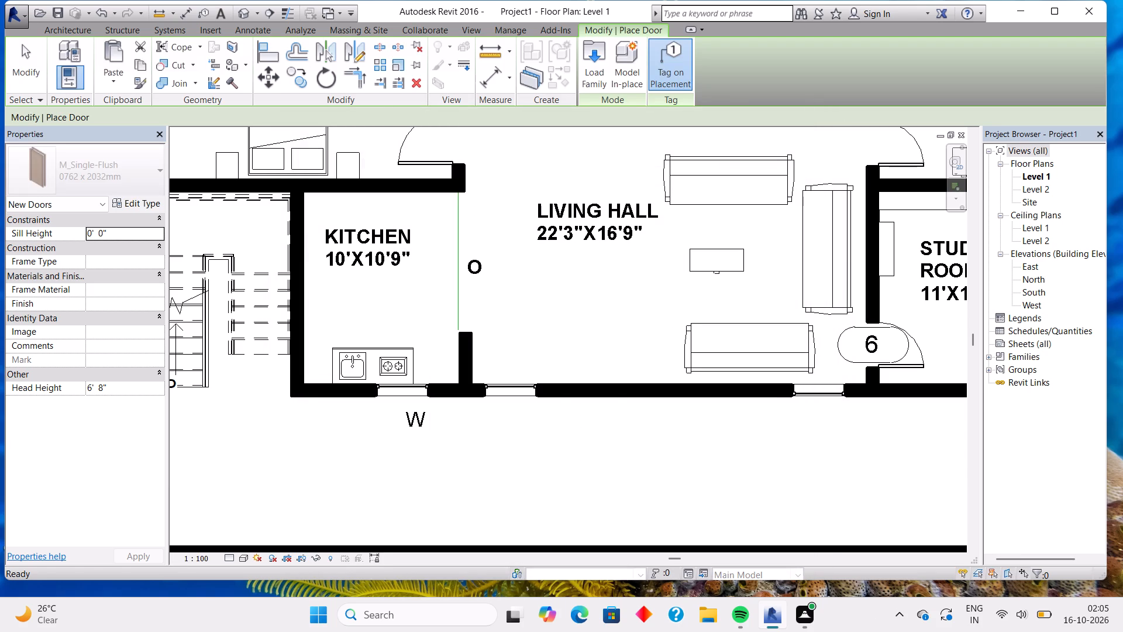
Place a 1700 x 2000mm double-acting double door in the living hall's lower wall, 5'-6" from the kitchen-side window.
left_click(612, 385)
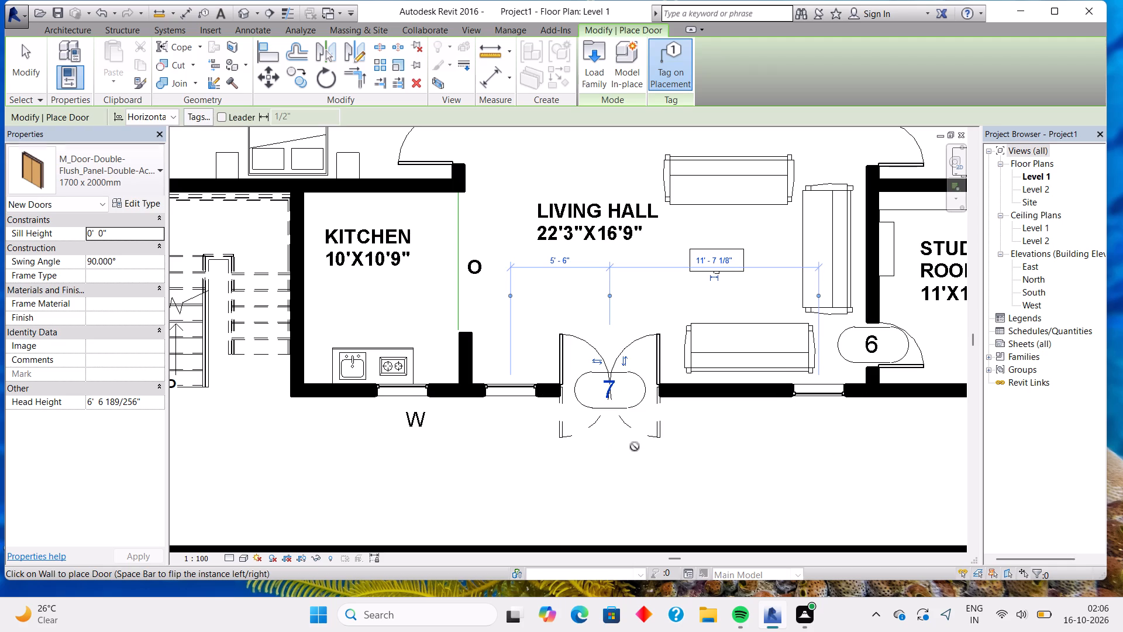
key("Escape")
scroll(624, 428, "down", 5)
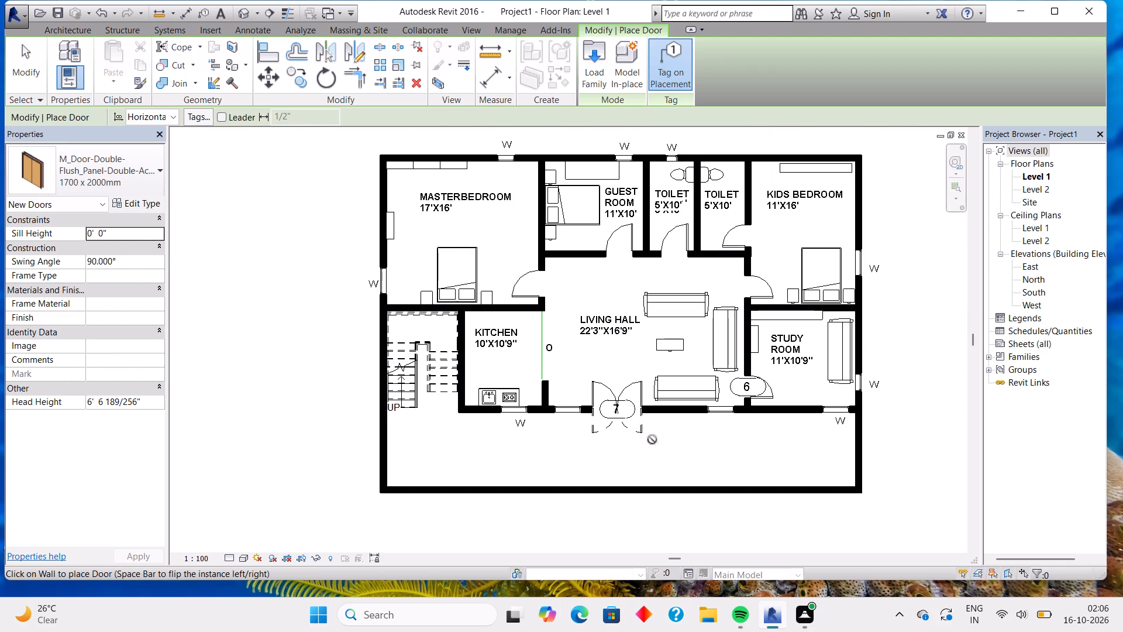
scroll(693, 439, "up", 4)
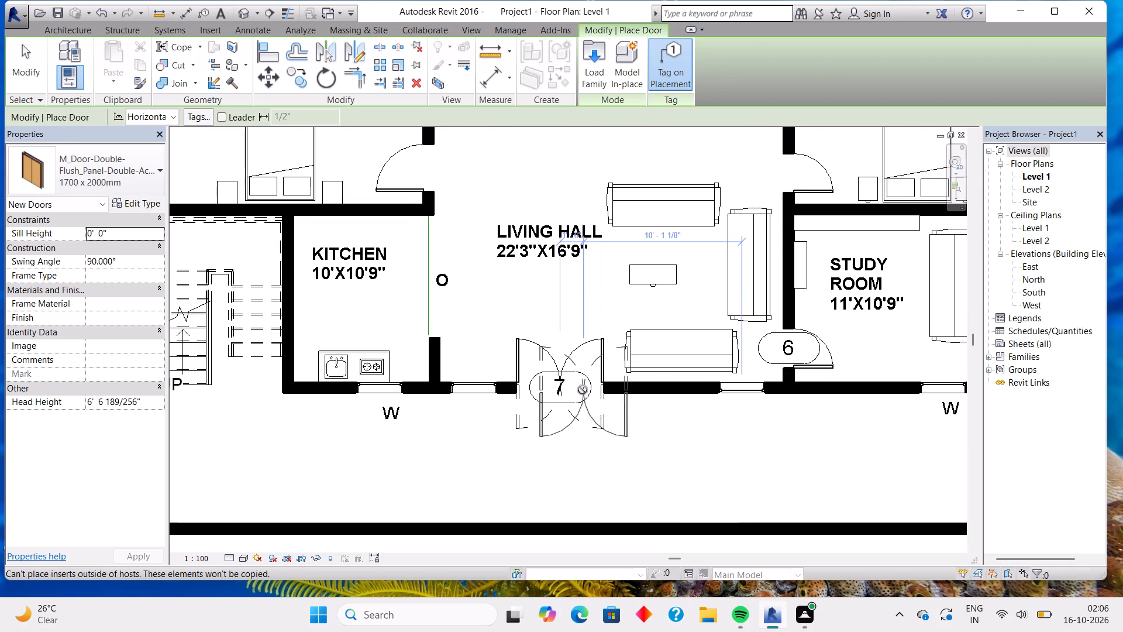
key("Escape")
key("Escape")
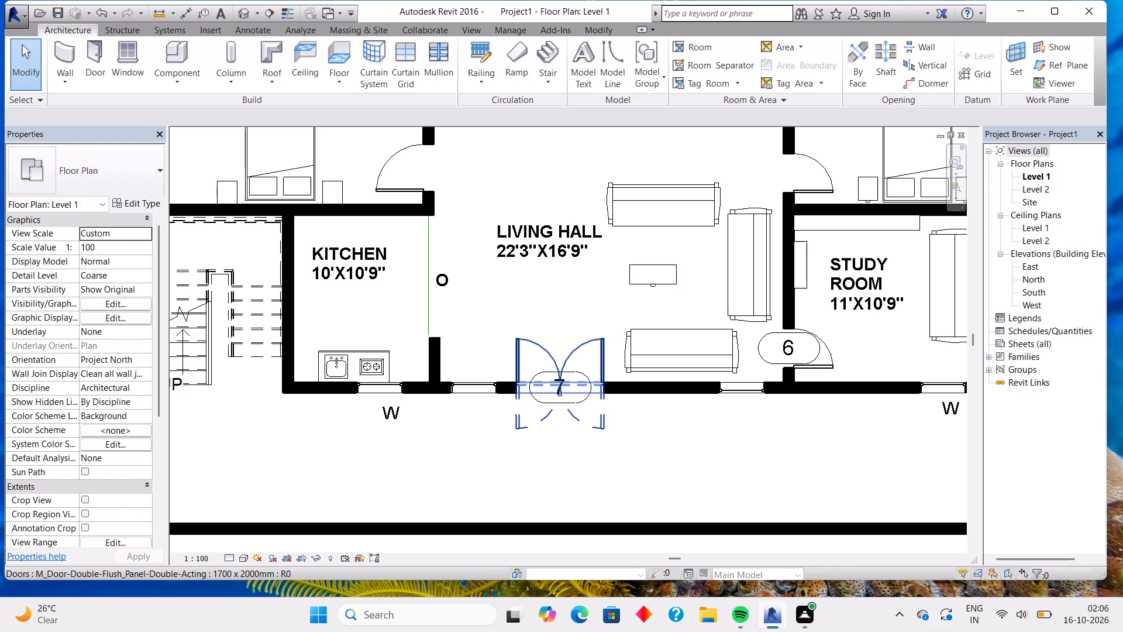
Delete the door tags 7 and 6 from the living hall's double door and the study room door.
left_click(575, 368)
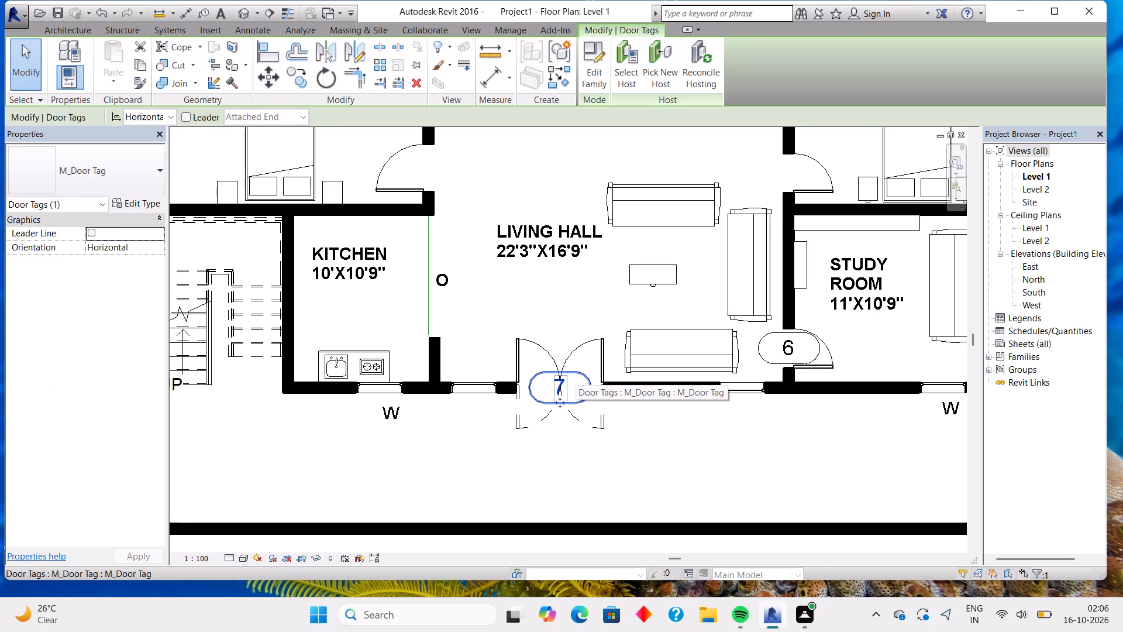
key("Delete")
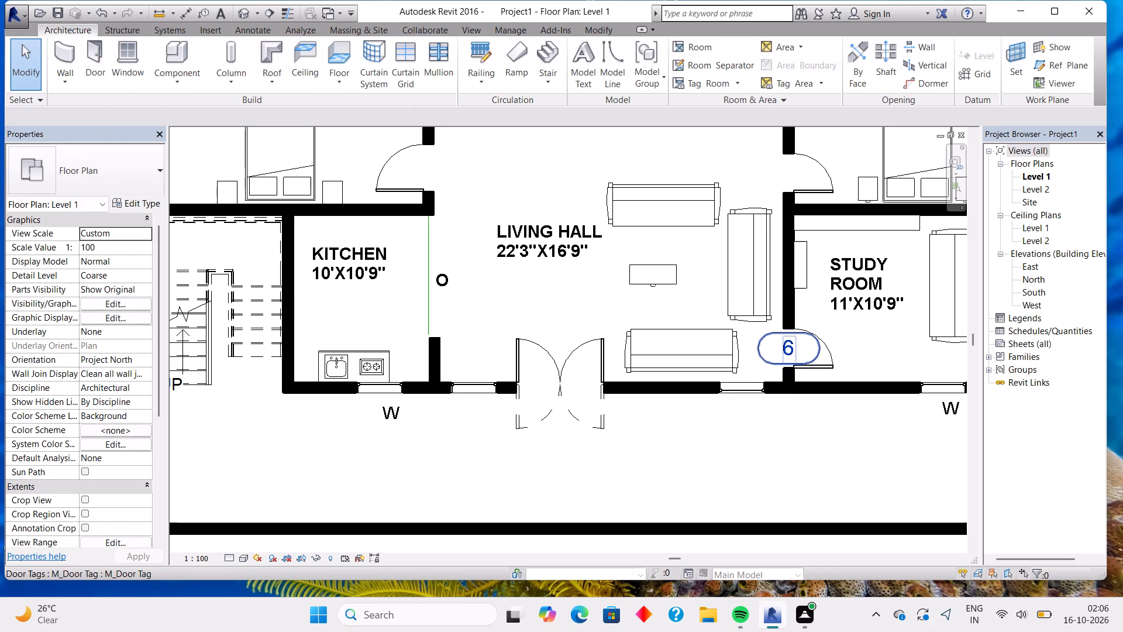
left_click(756, 345)
key("Delete")
Add 2.5mm Arial text labels "W1" below both living hall windows, on either side of the double door.
scroll(771, 339, "down", 6)
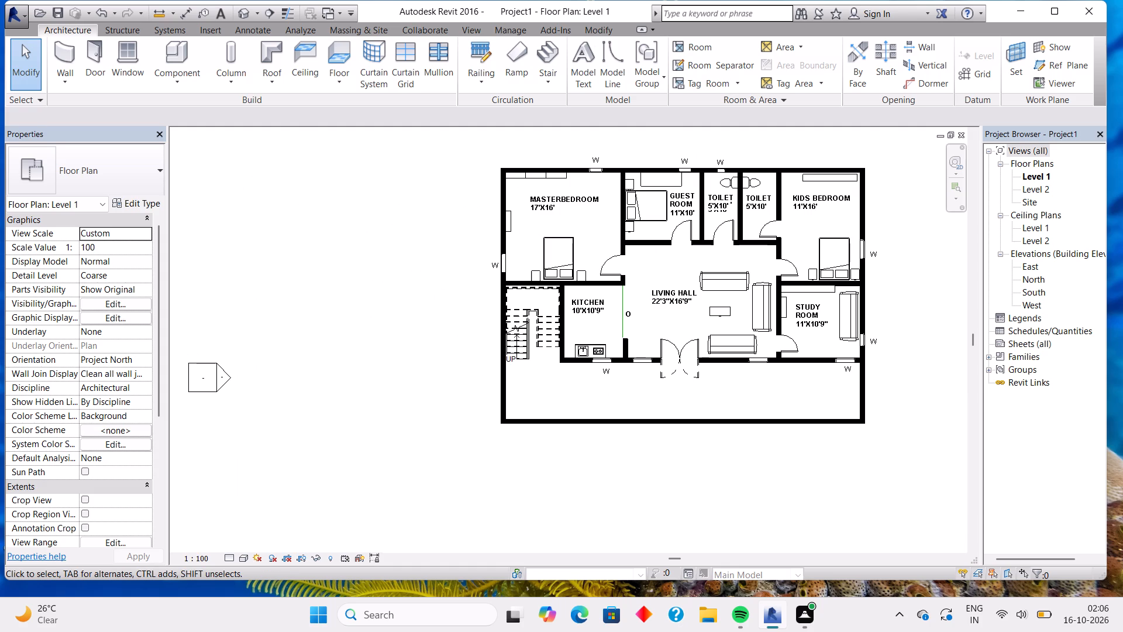
middle_click_drag(595, 396, 608, 389)
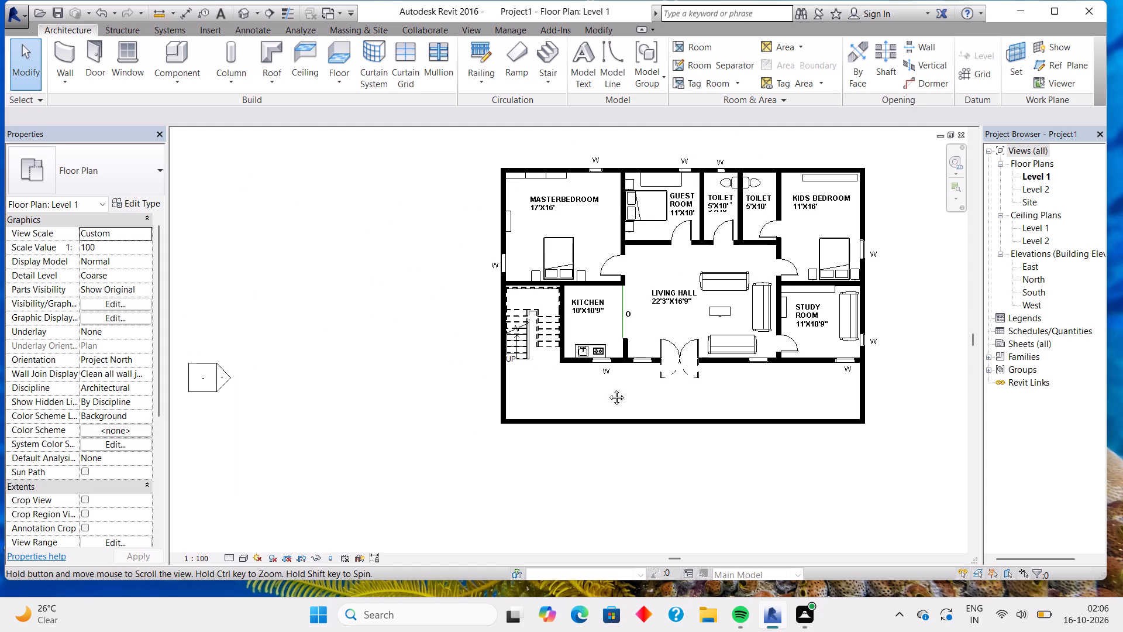
middle_click_drag(608, 389, 651, 360)
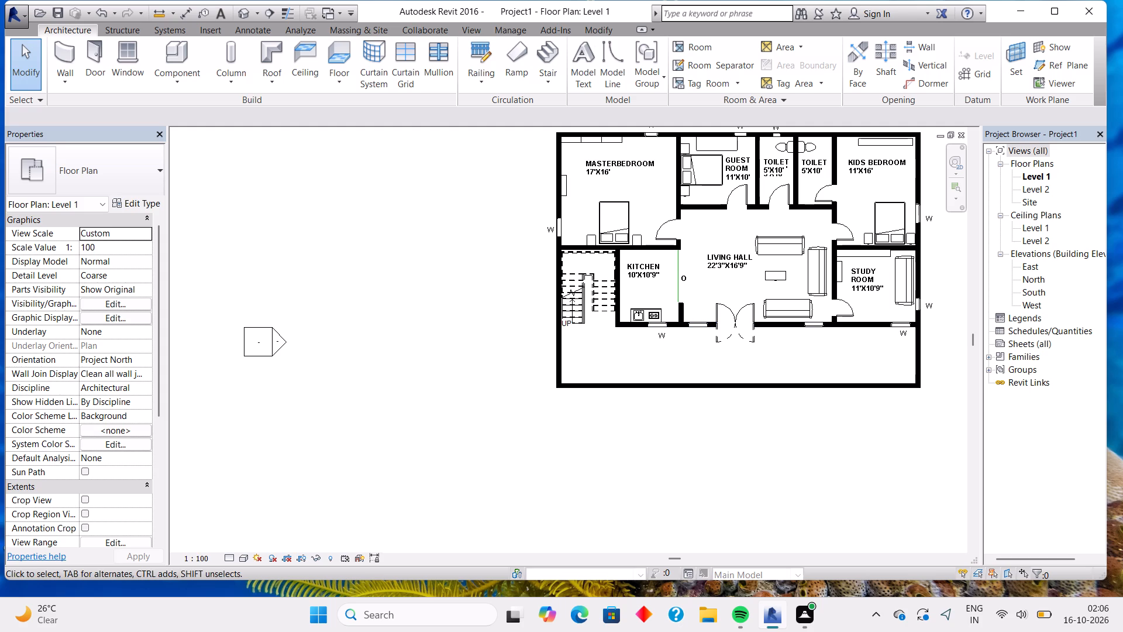
scroll(799, 334, "up", 2)
left_click(250, 27)
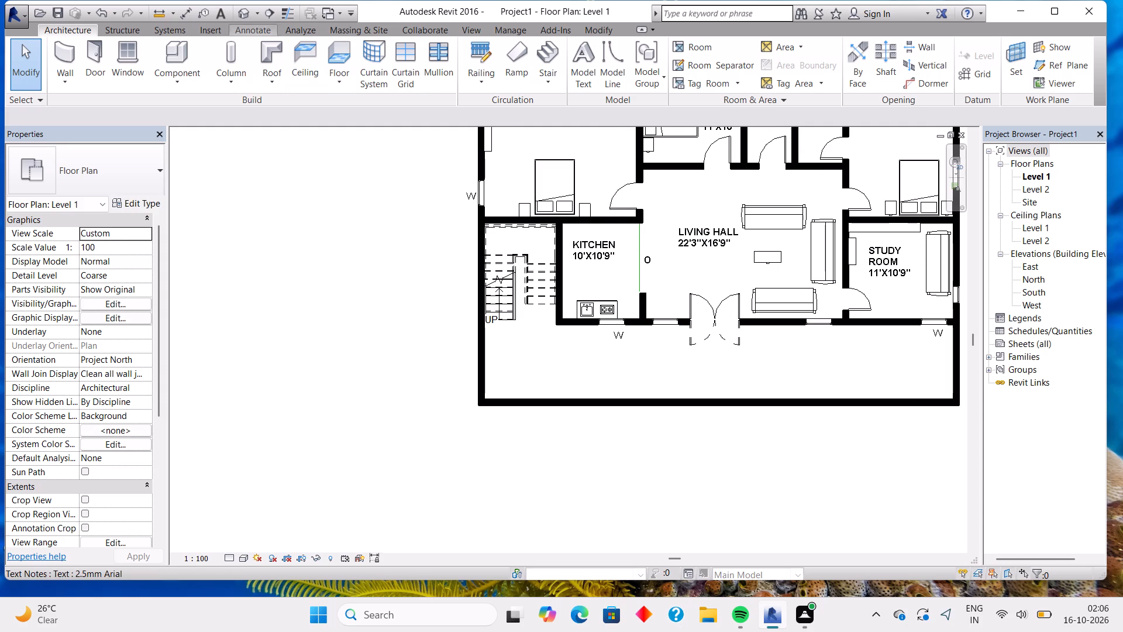
left_click(475, 46)
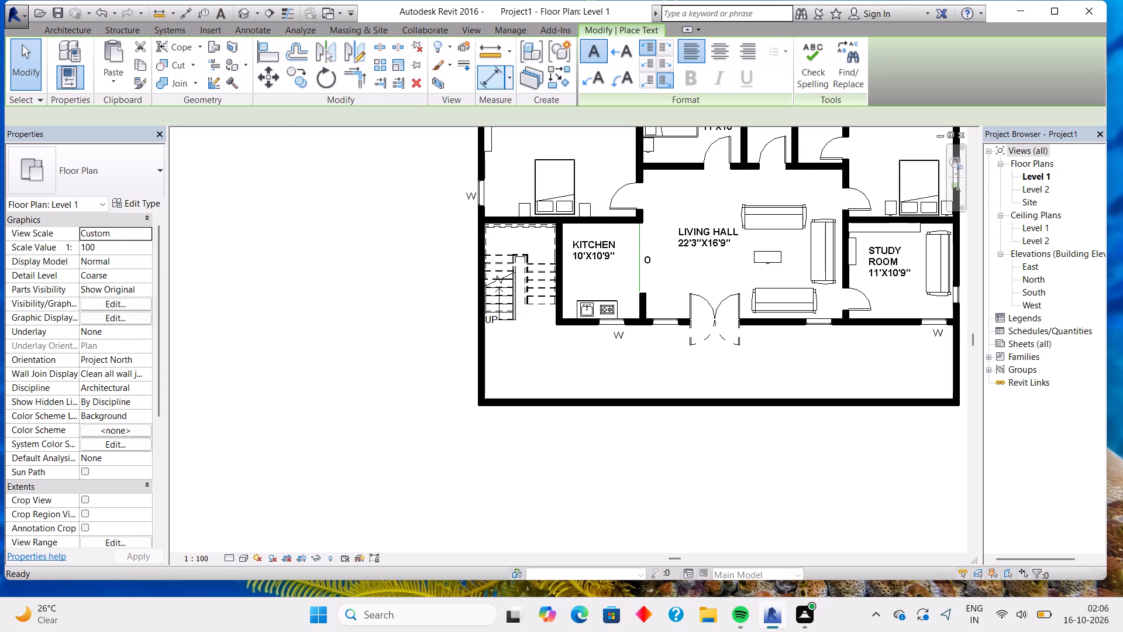
scroll(666, 338, "up", 3)
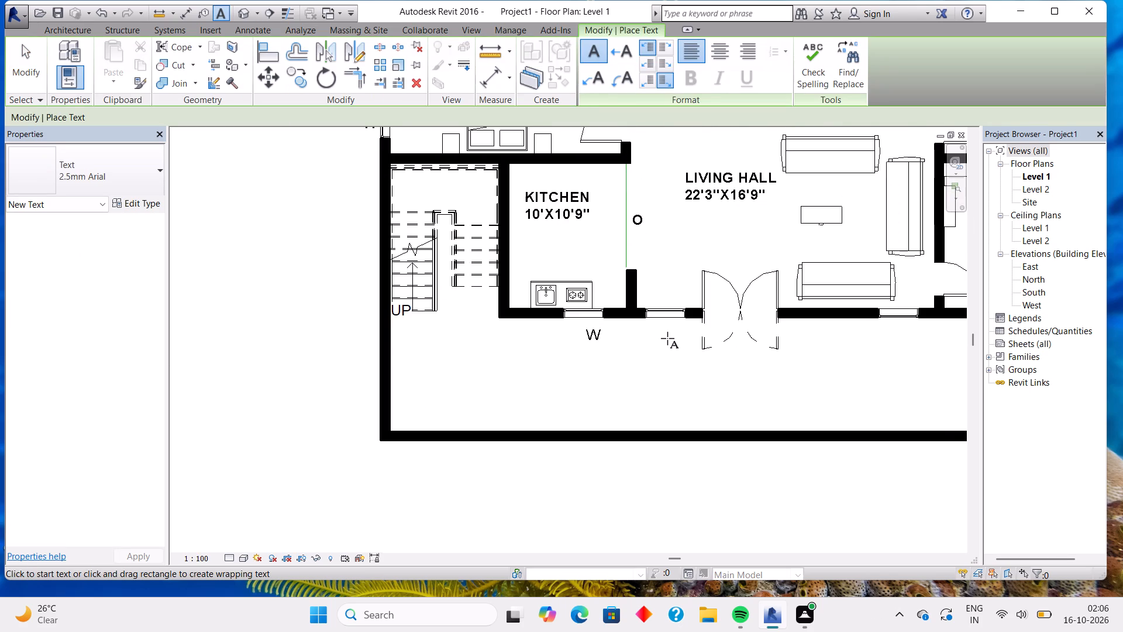
left_click(664, 332)
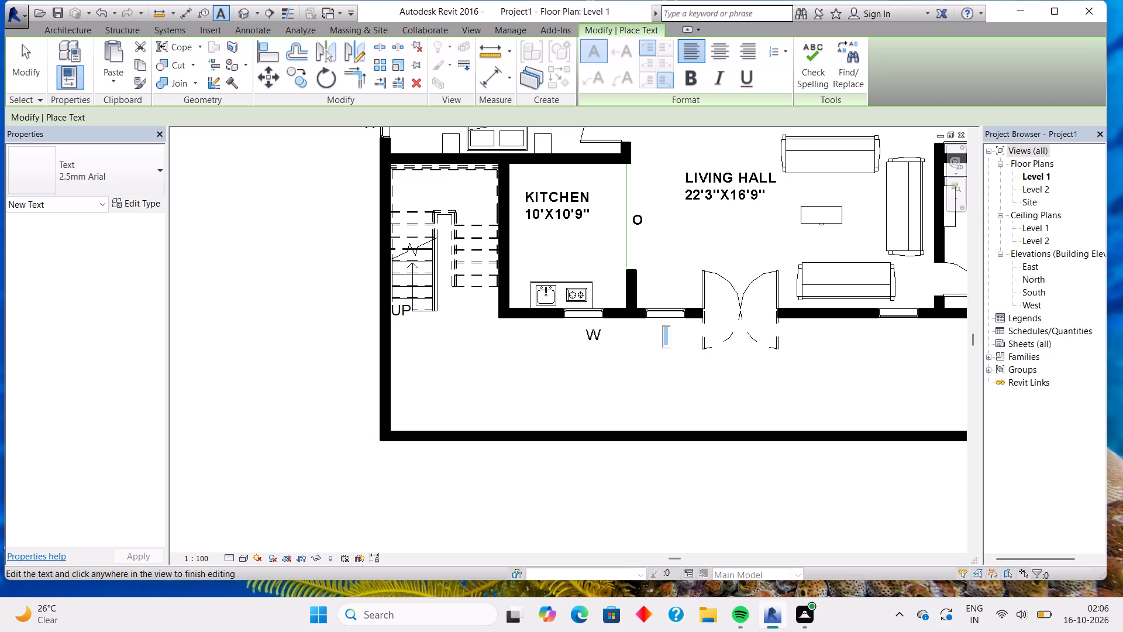
type("W1")
double_click(891, 328)
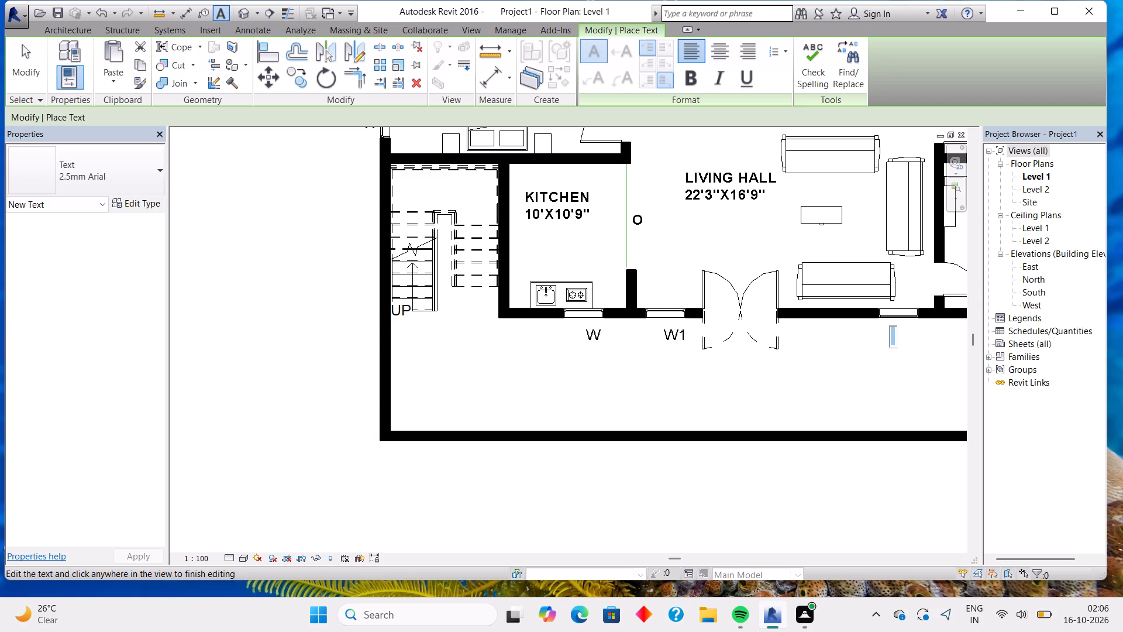
type("W2")
key("BackSpace")
key("1")
left_click(917, 350)
key("Escape")
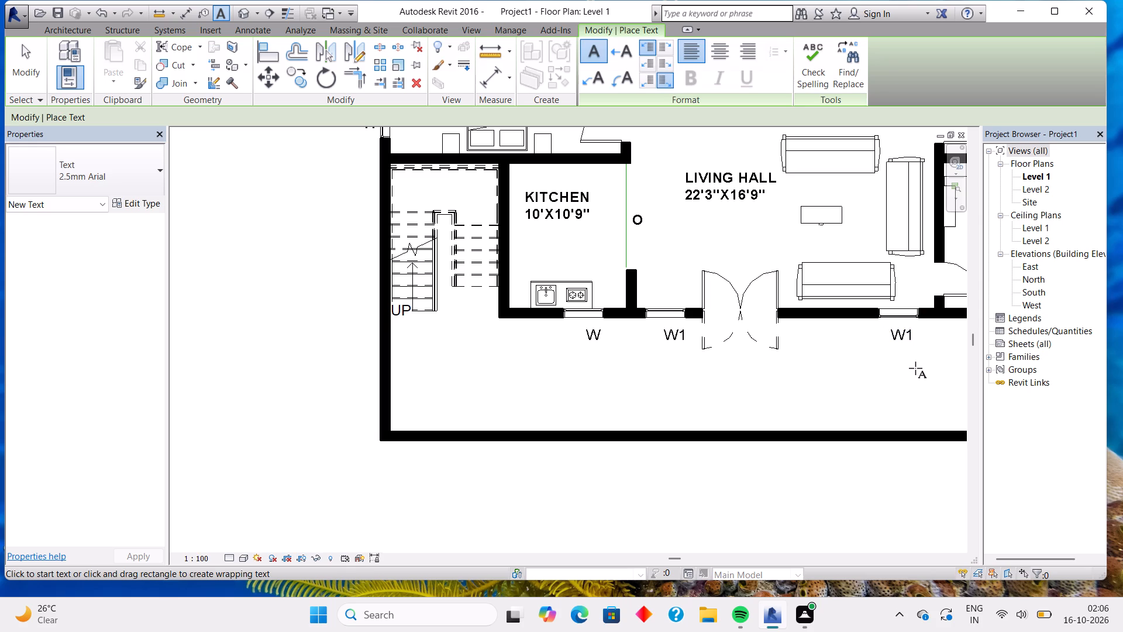
Start loading a component family and open the RVT 2016 Libraries' US Metric folder on drive C.
scroll(905, 371, "down", 2)
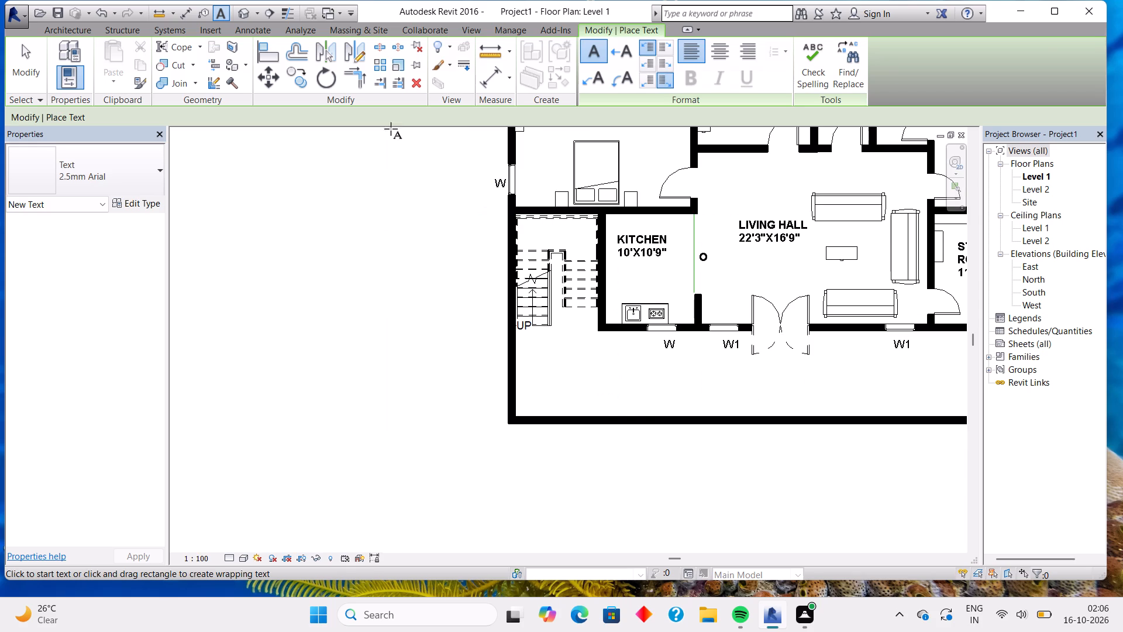
left_click(60, 28)
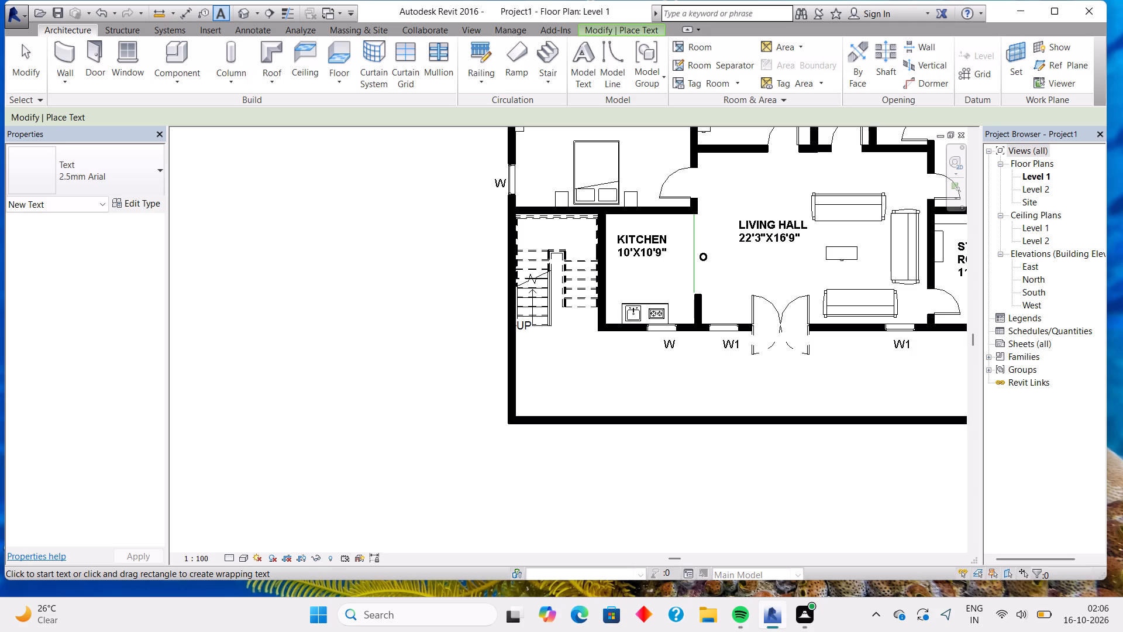
left_click(173, 48)
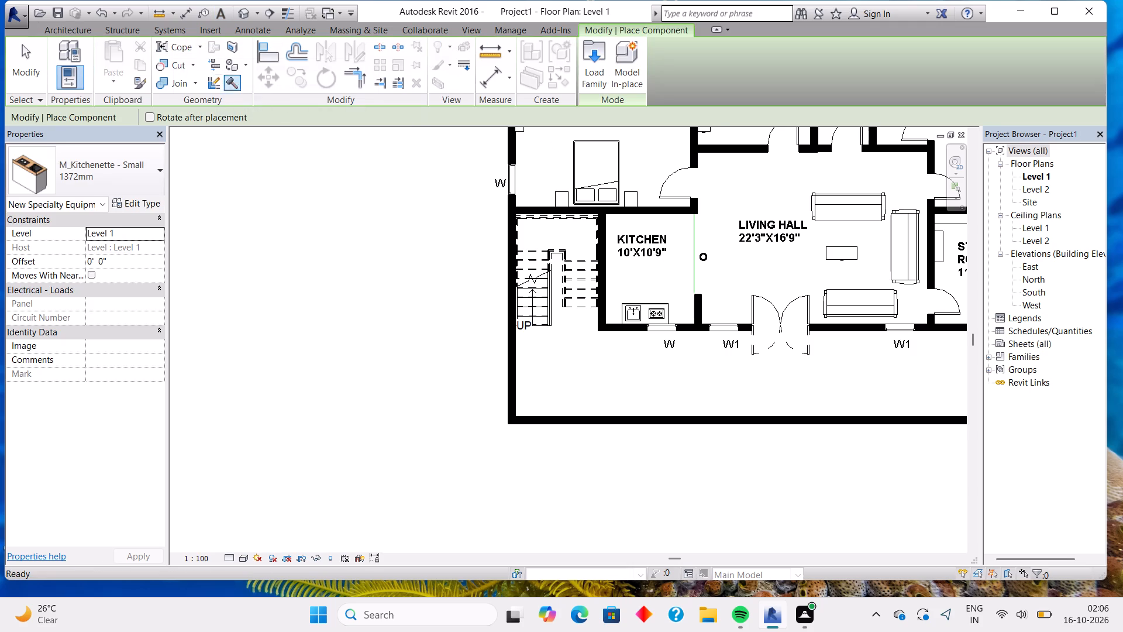
left_click(592, 54)
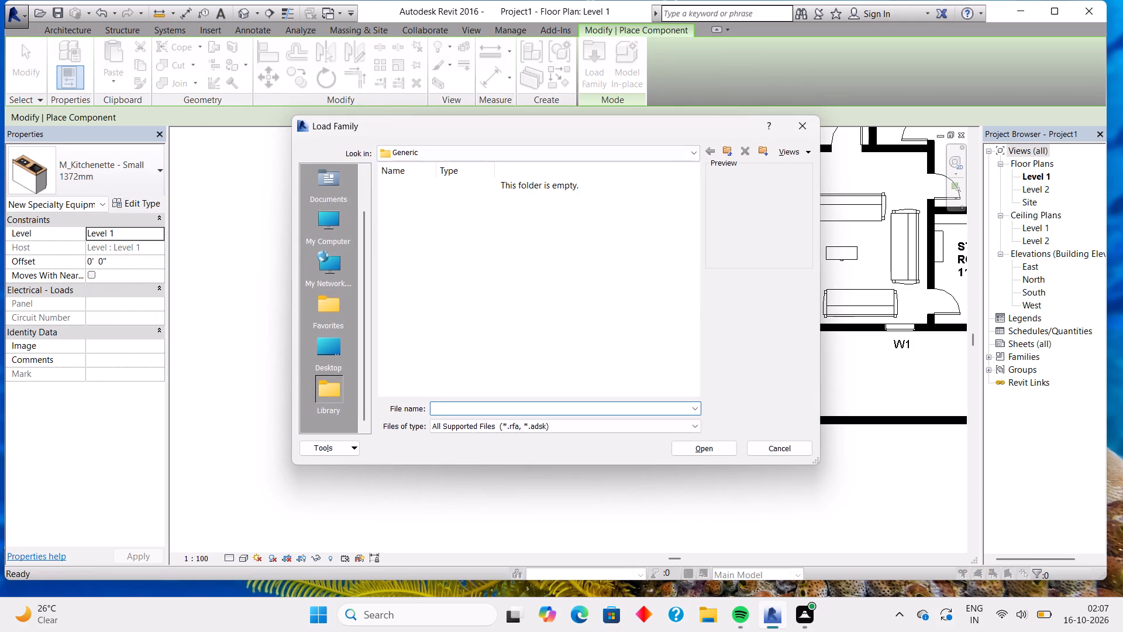
double_click(327, 223)
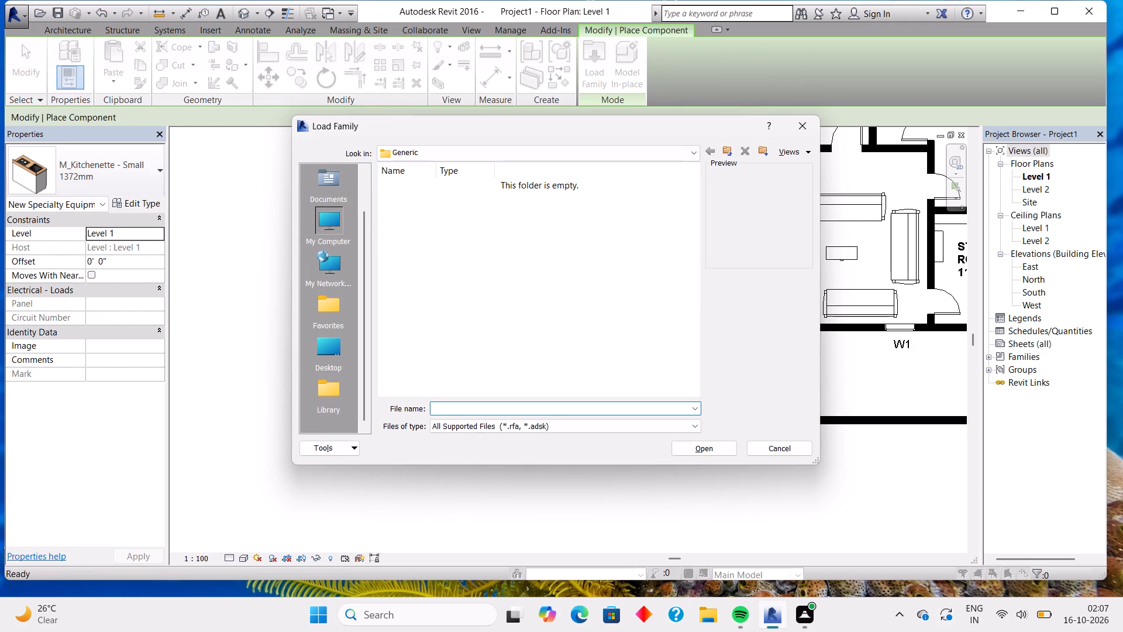
double_click(422, 230)
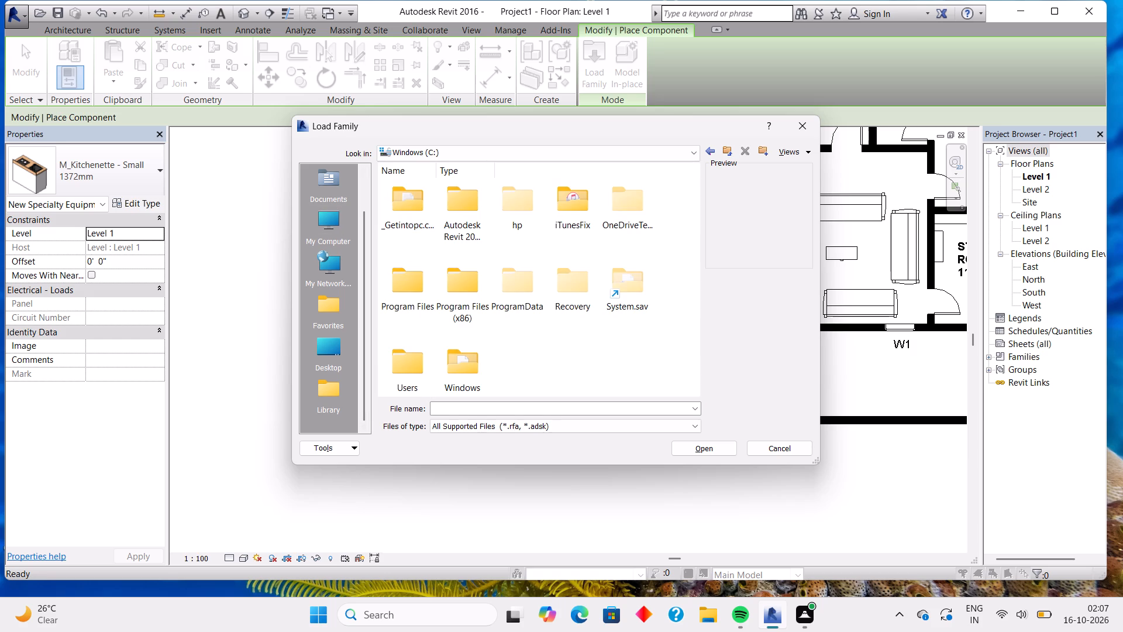
double_click(453, 215)
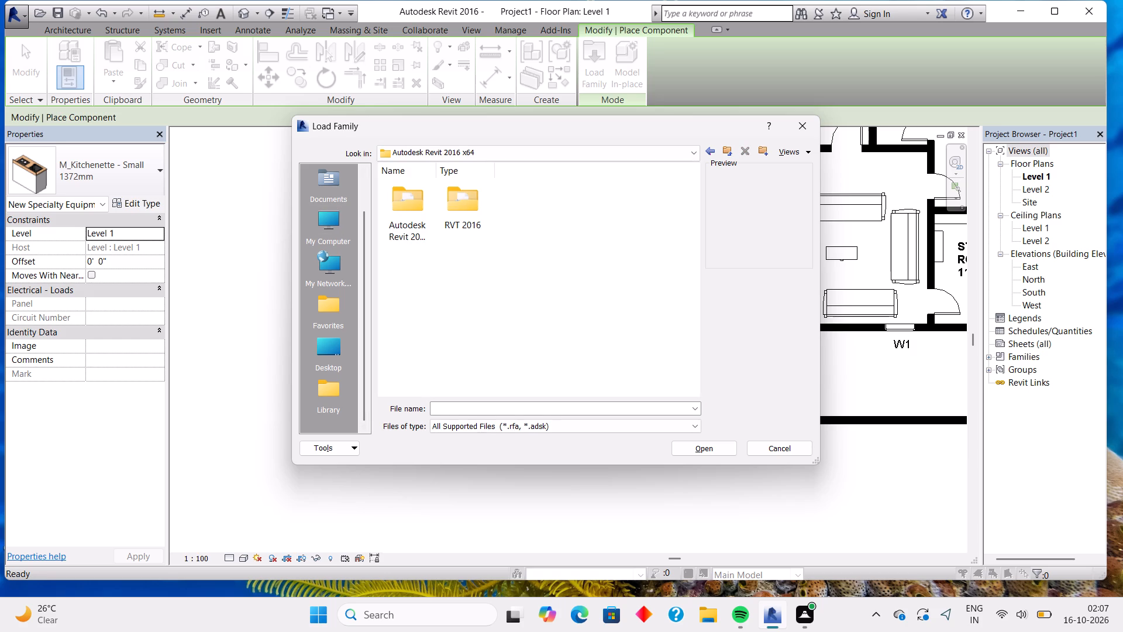
double_click(480, 210)
double_click(569, 216)
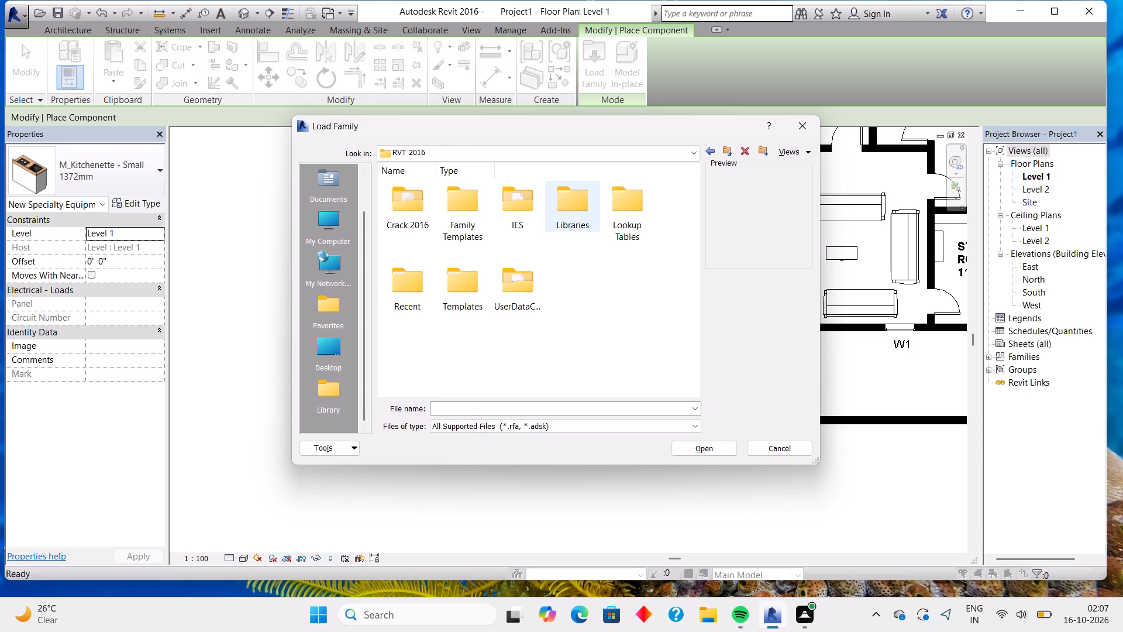
double_click(456, 200)
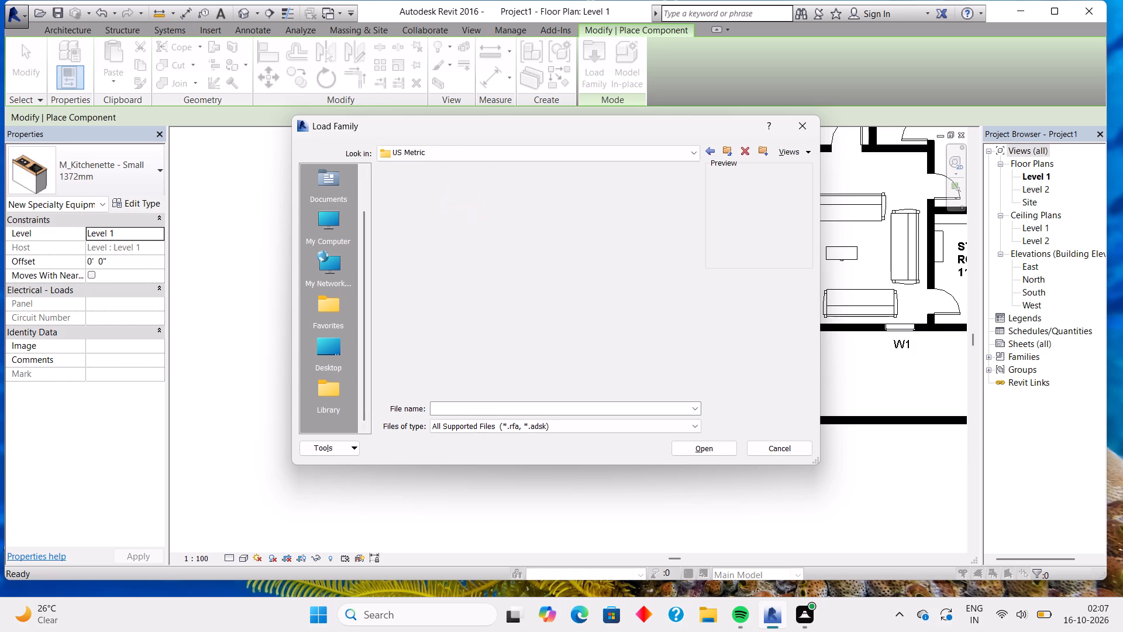
Look through the Entourage, Doors, Casework, Columns, Boundary Conditions, Detail Items and Duct folders for a suitable component family.
double_click(515, 361)
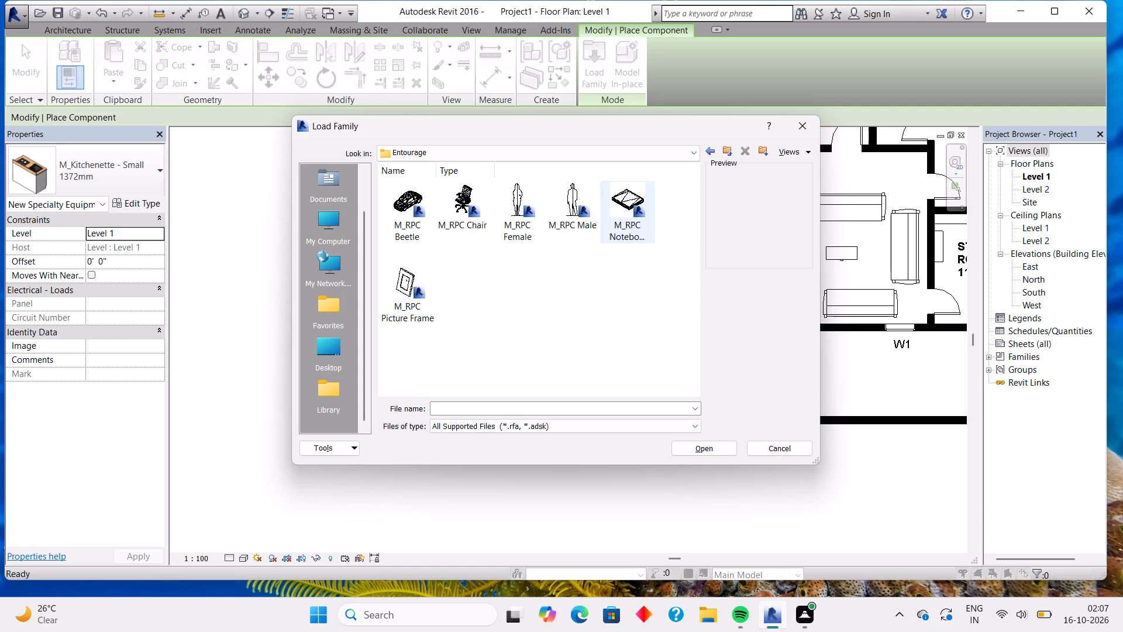
left_click(710, 153)
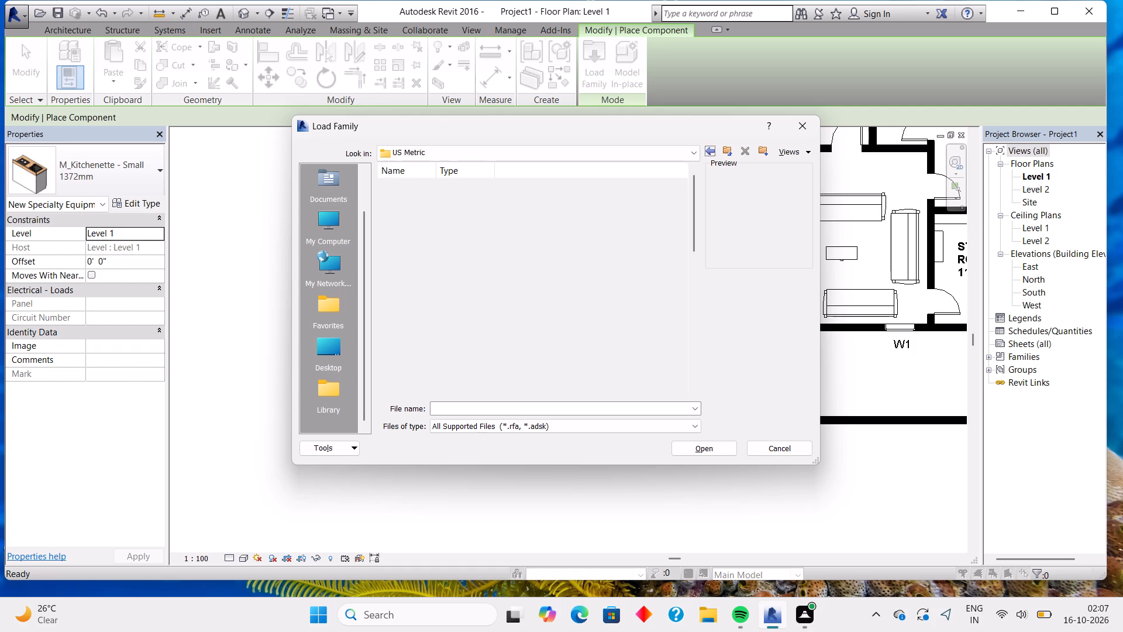
double_click(630, 296)
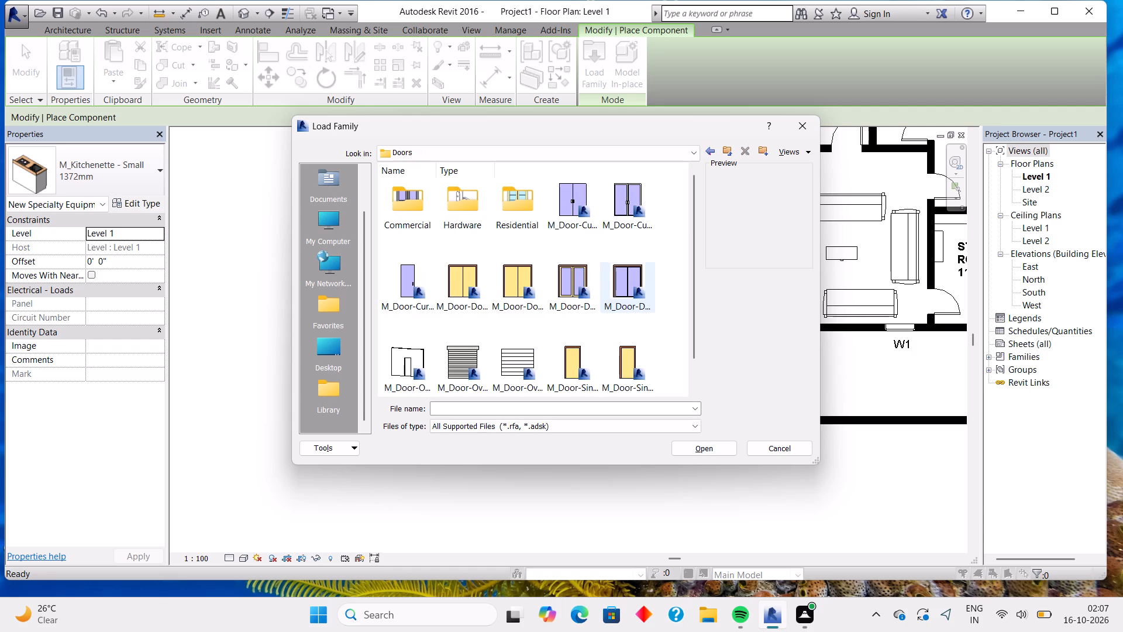
scroll(626, 261, "down", 3)
left_click(704, 154)
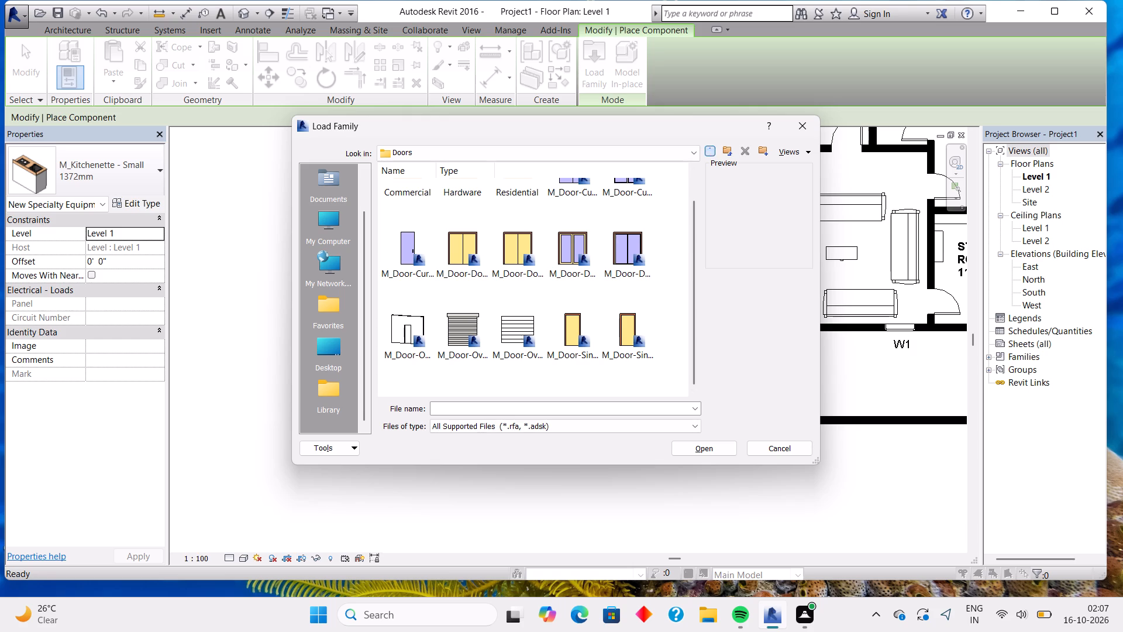
double_click(587, 224)
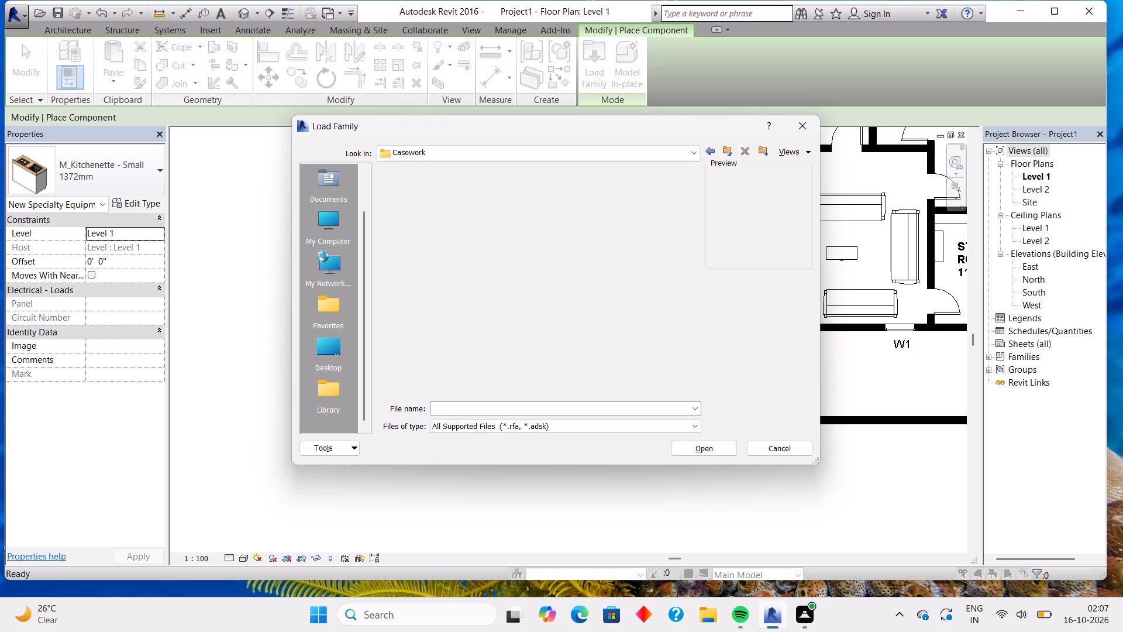
left_click(708, 149)
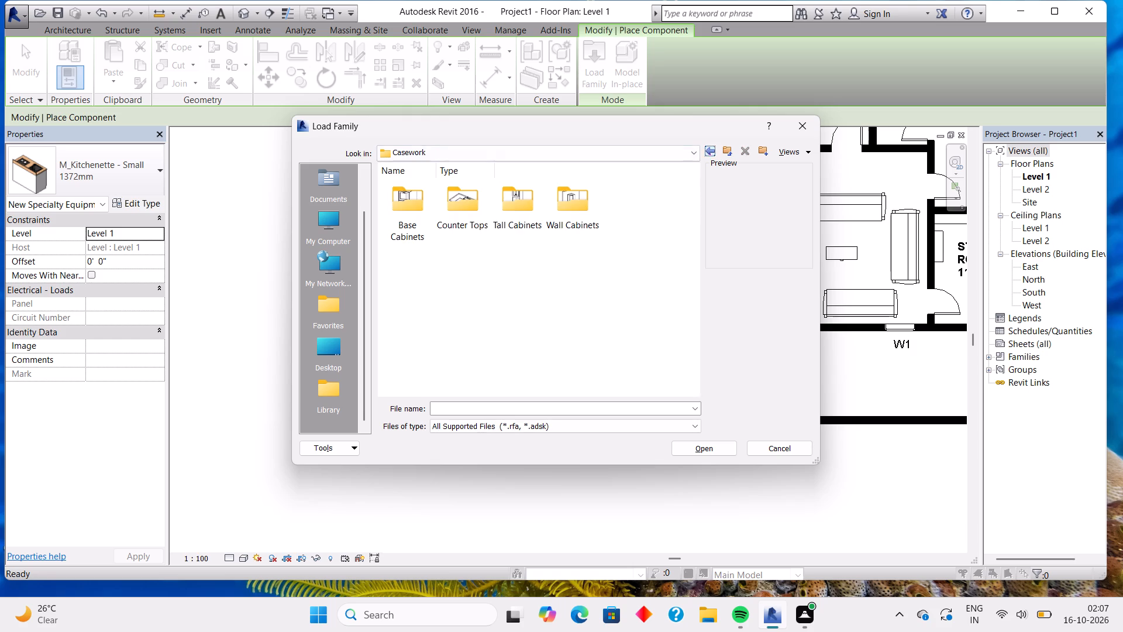
double_click(629, 209)
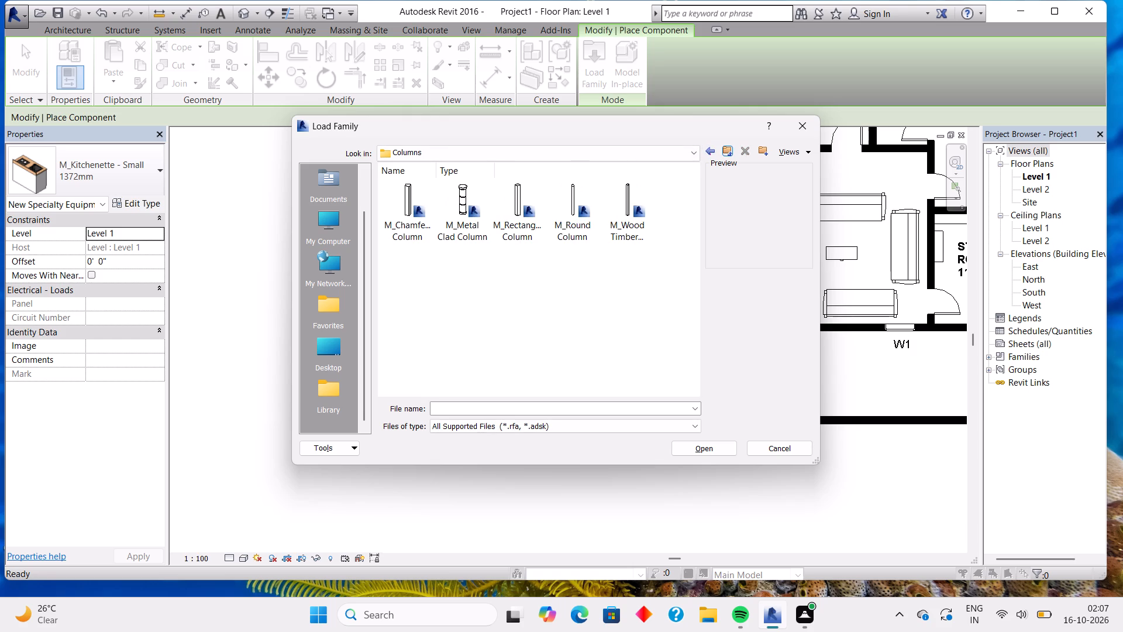
left_click(709, 150)
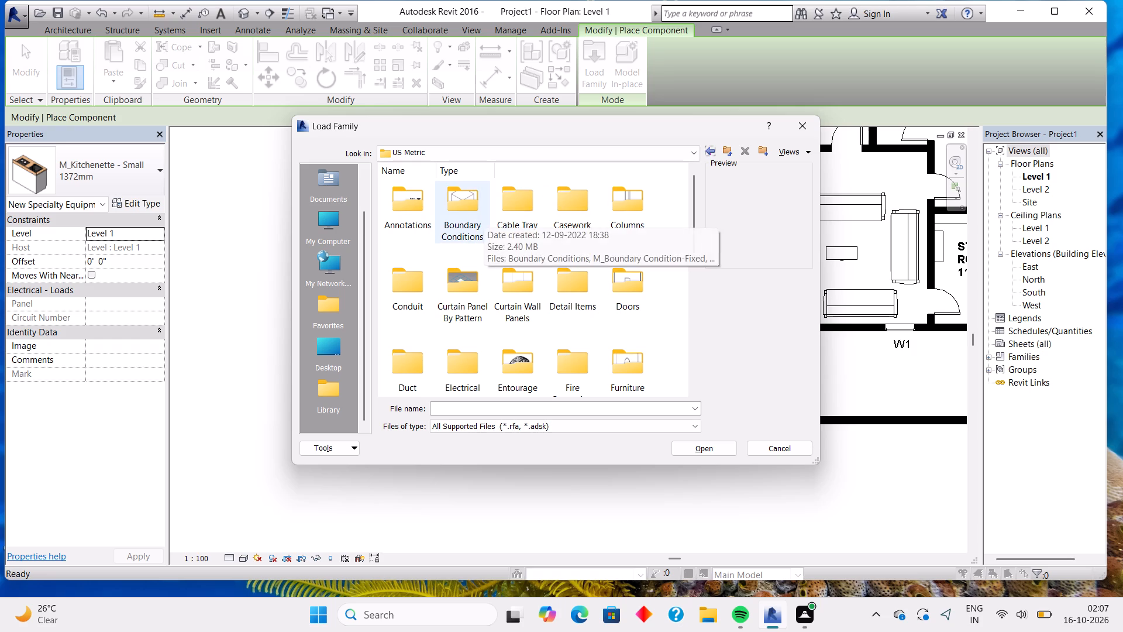
double_click(473, 212)
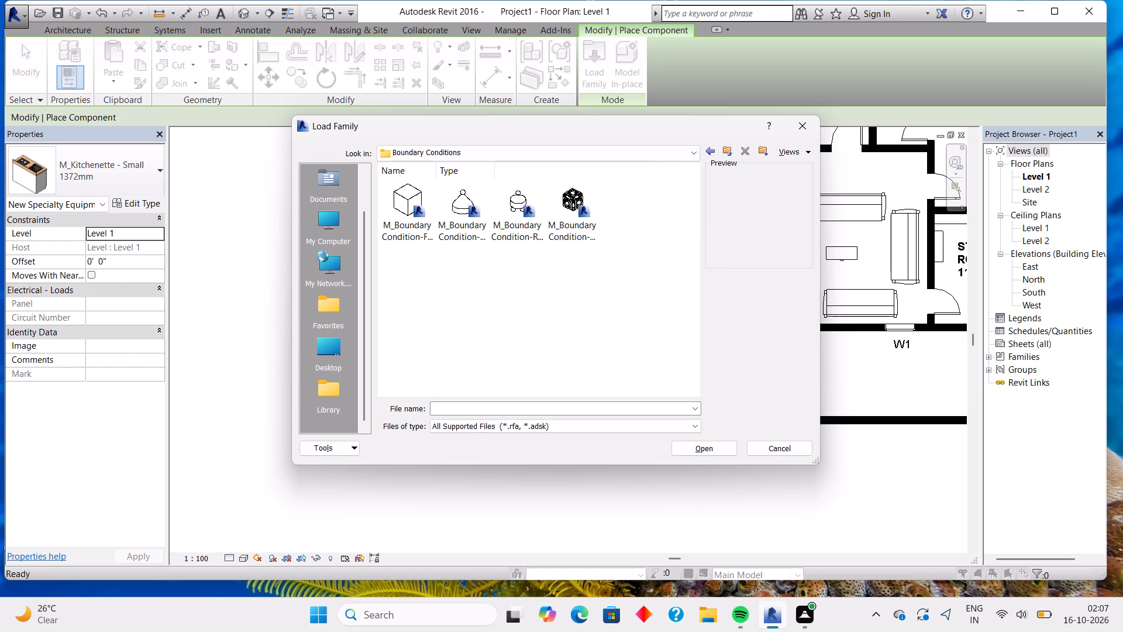
left_click(711, 151)
double_click(412, 280)
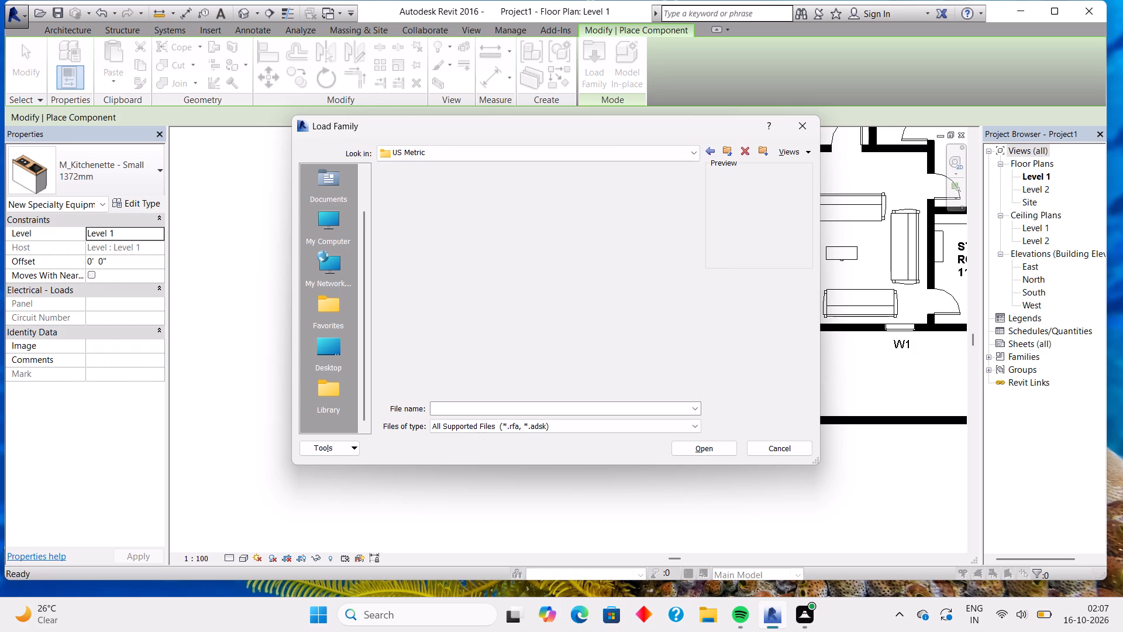
left_click(708, 152)
double_click(574, 280)
left_click(712, 150)
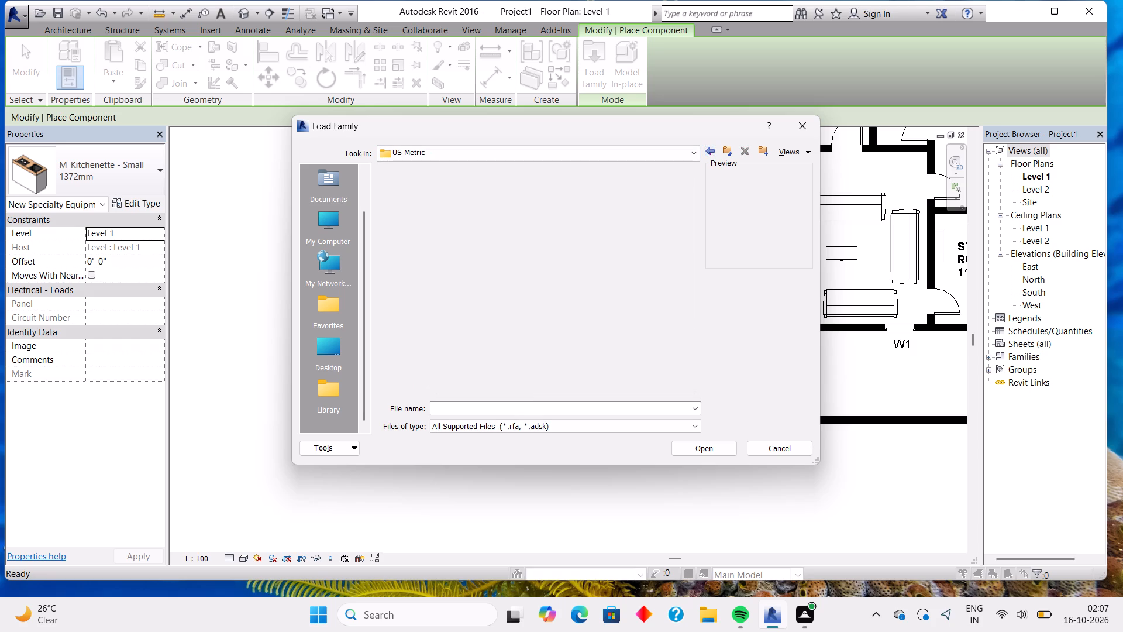
double_click(410, 371)
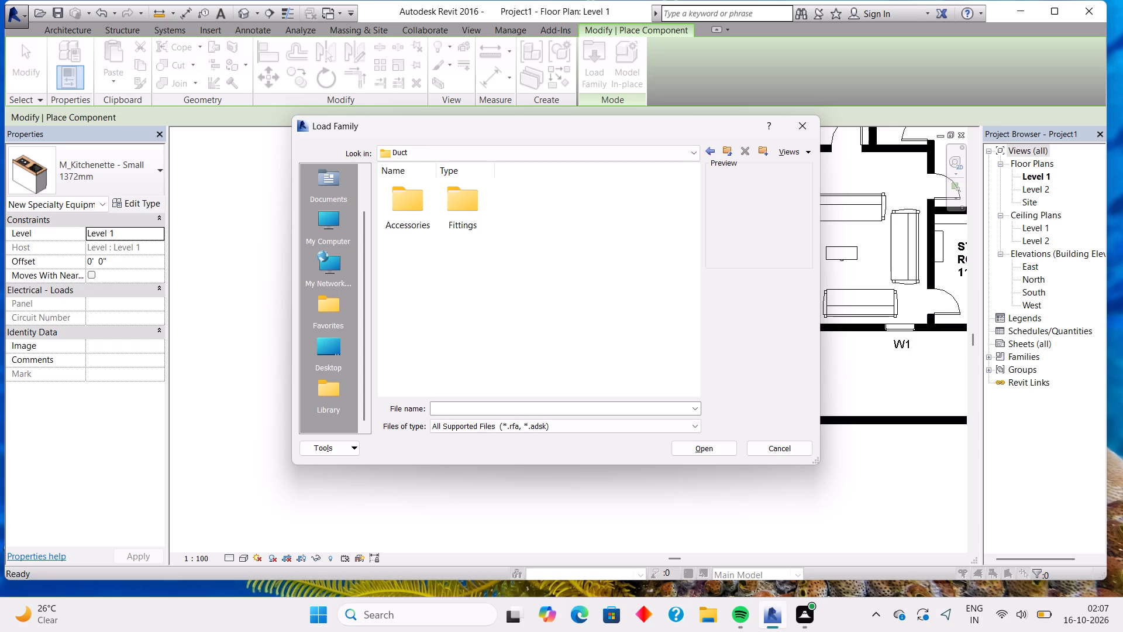
left_click(708, 154)
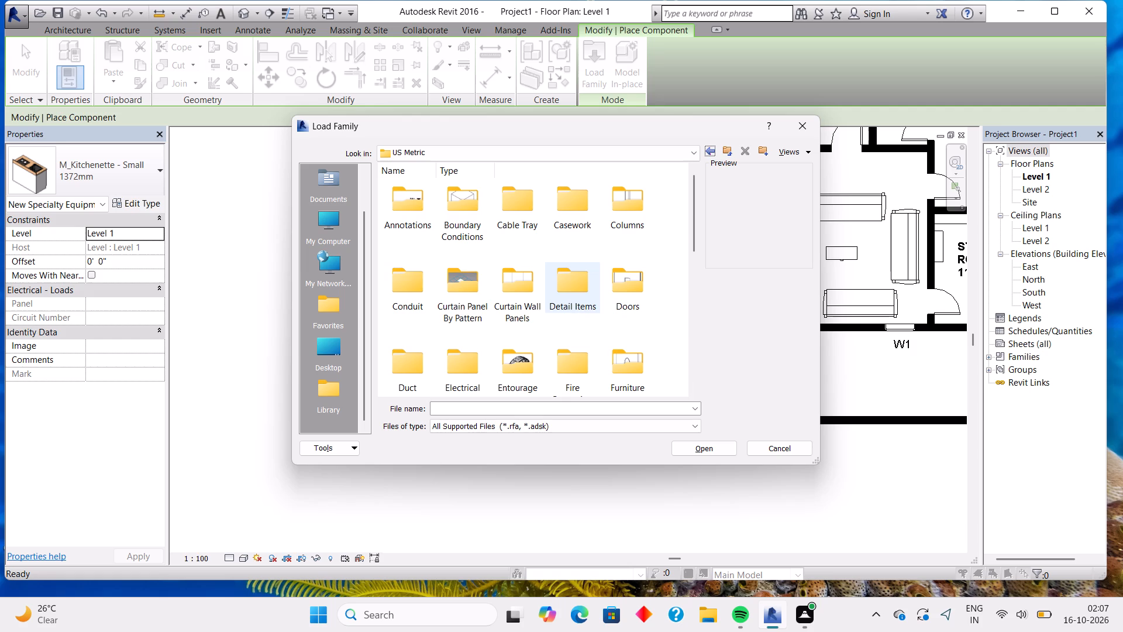
Check the US Metric library's Furniture folder and its Seating subfolder for a suitable component family.
scroll(576, 303, "down", 1)
double_click(618, 260)
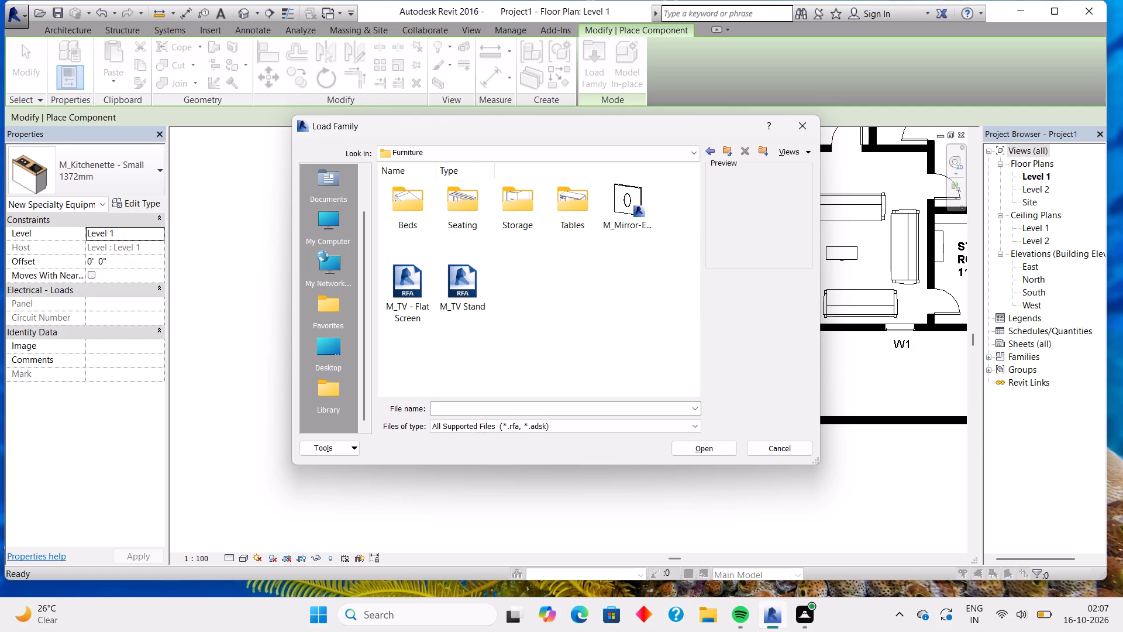
double_click(467, 217)
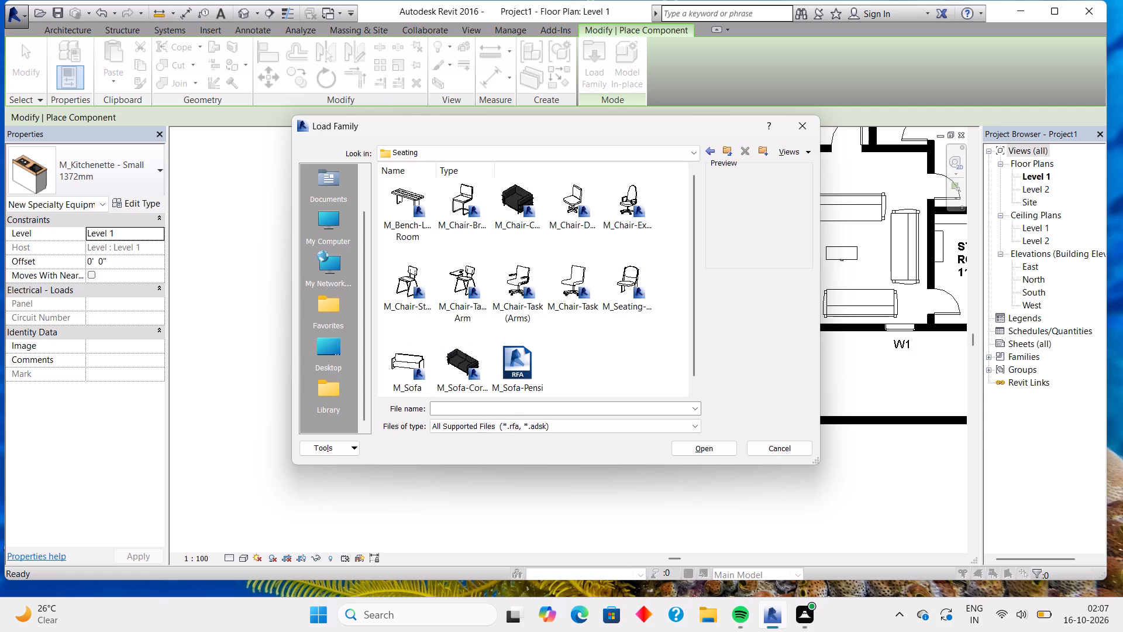
left_click(708, 152)
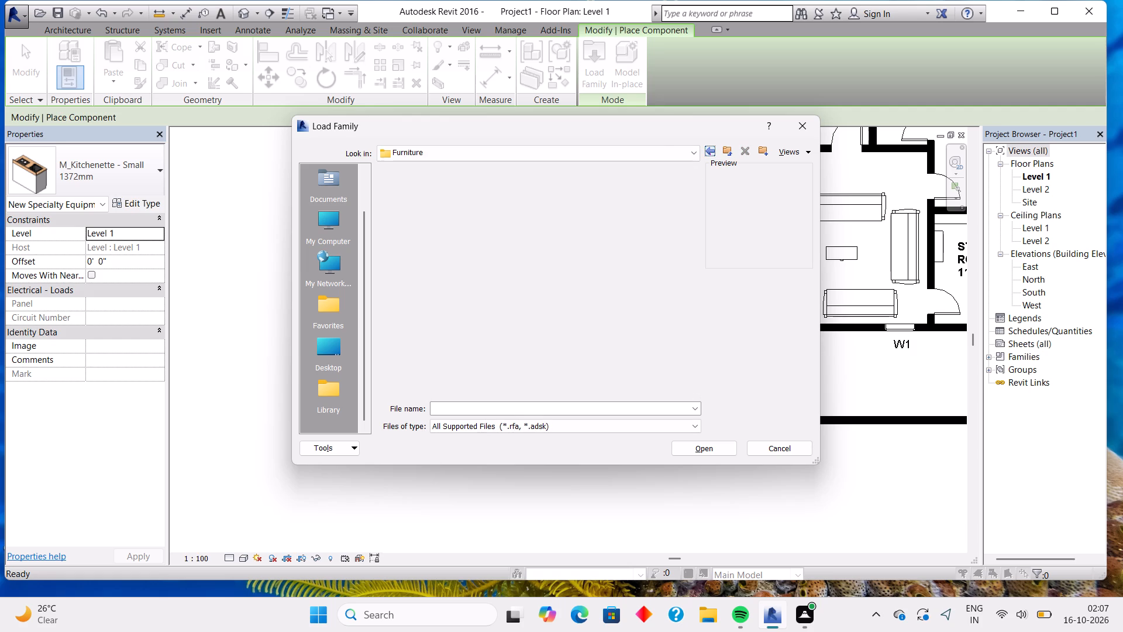
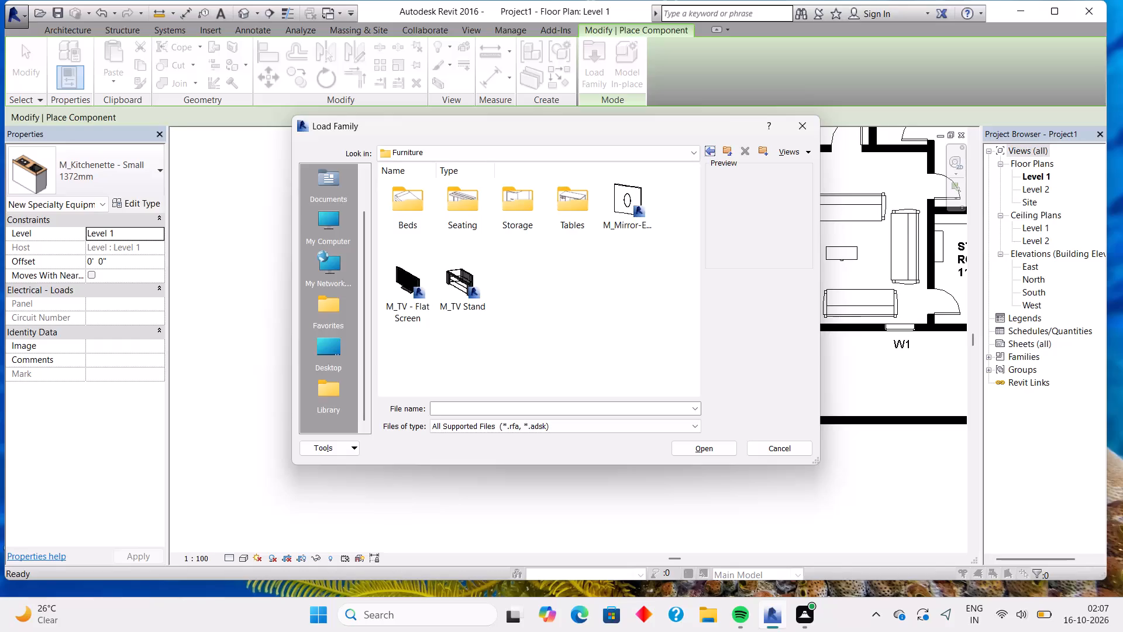
Load the M_RPC Plant - Tropical family from the US Metric library's Planting folder, checking the Openings folder on the way.
left_click(707, 151)
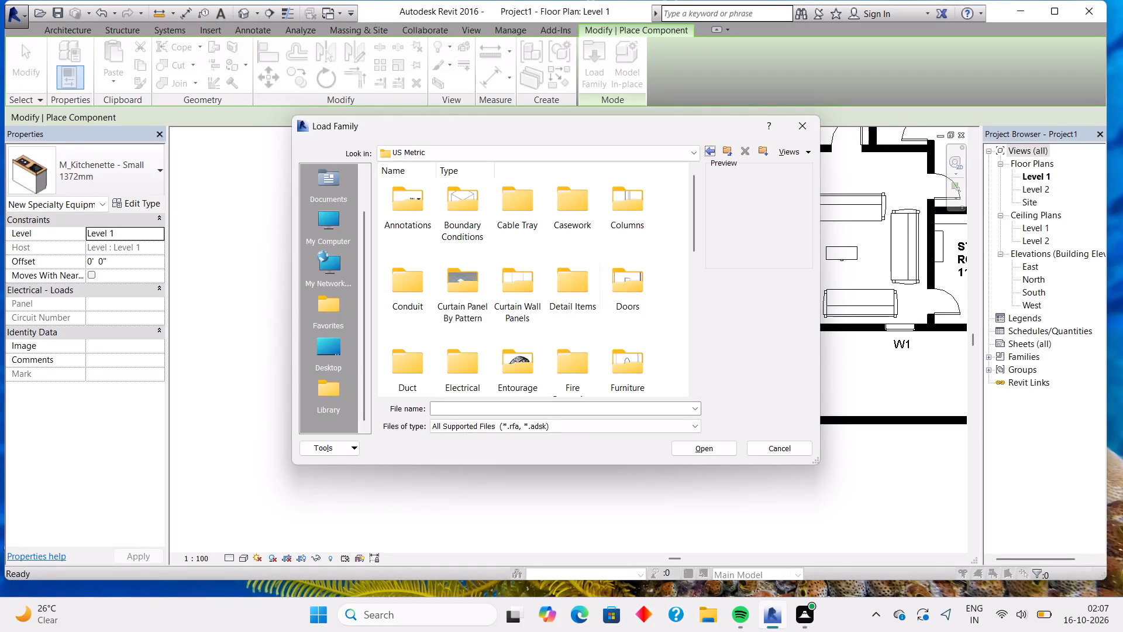
scroll(559, 306, "down", 1)
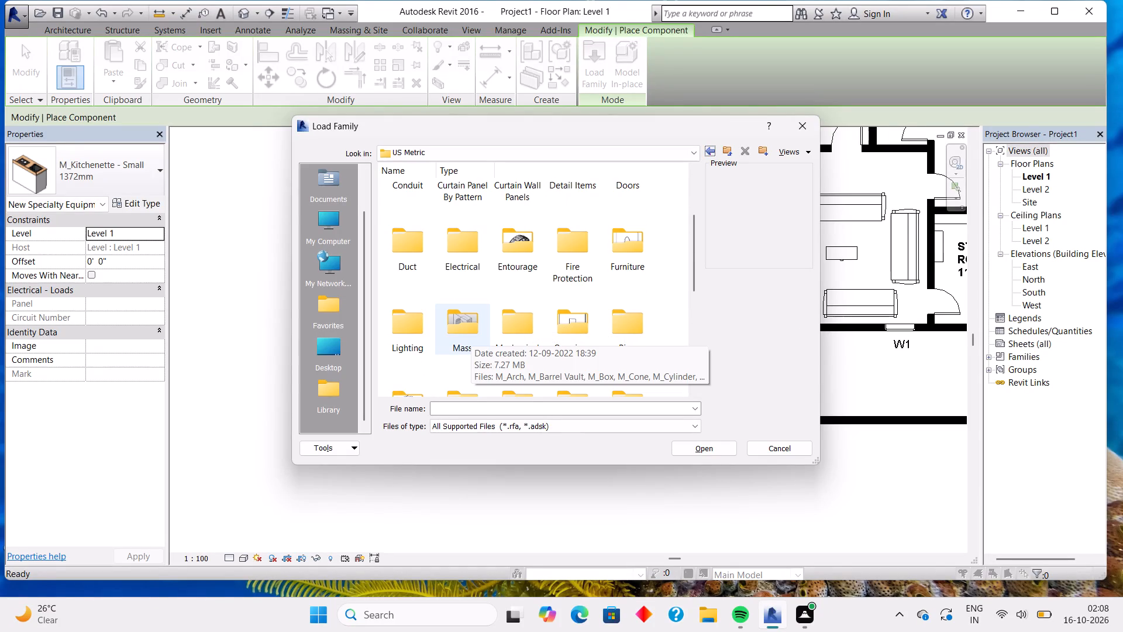
double_click(587, 332)
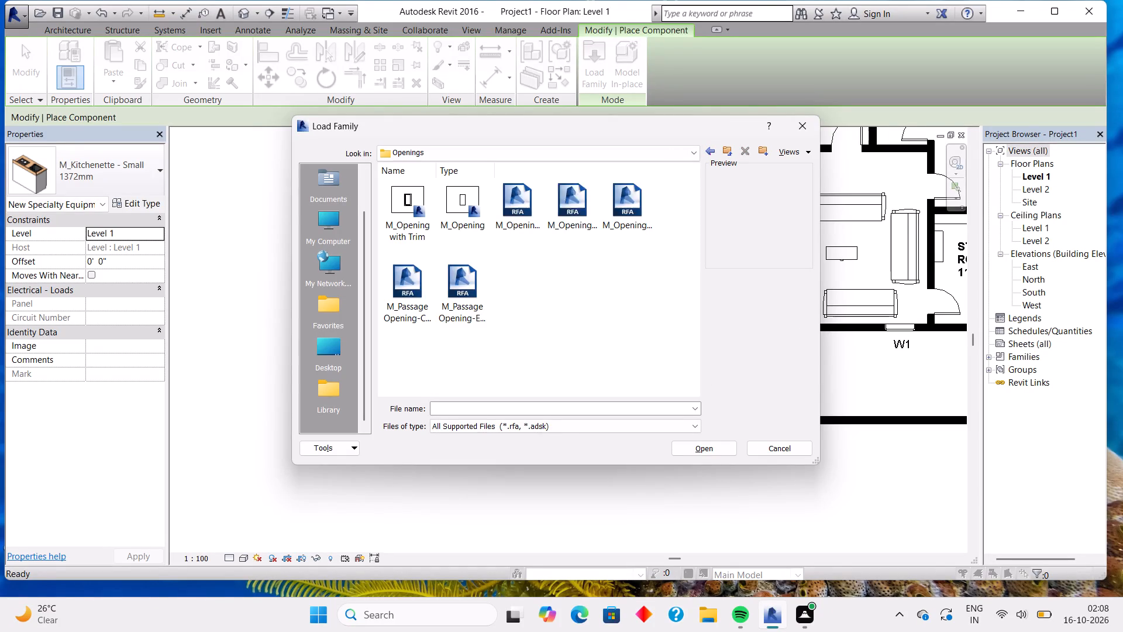
left_click(704, 152)
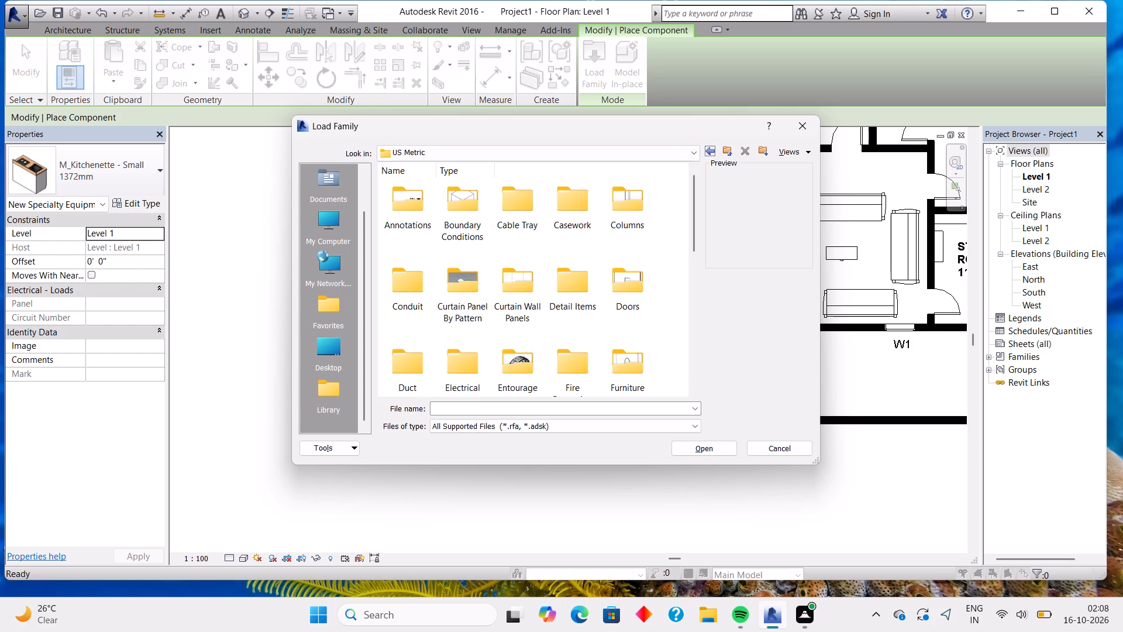
scroll(636, 264, "down", 2)
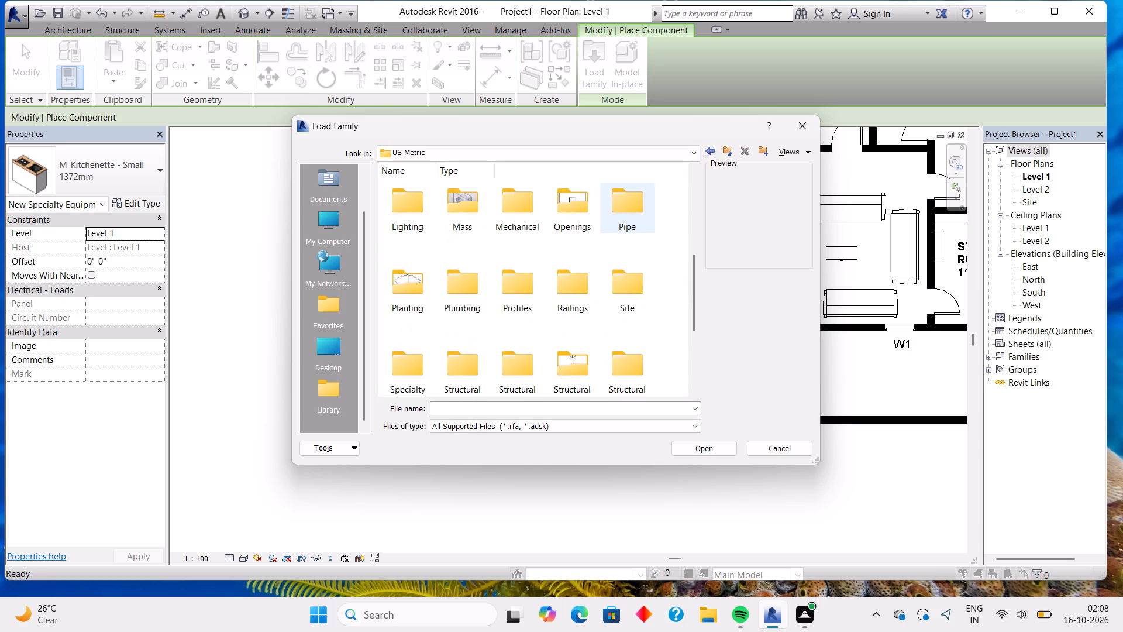
double_click(401, 298)
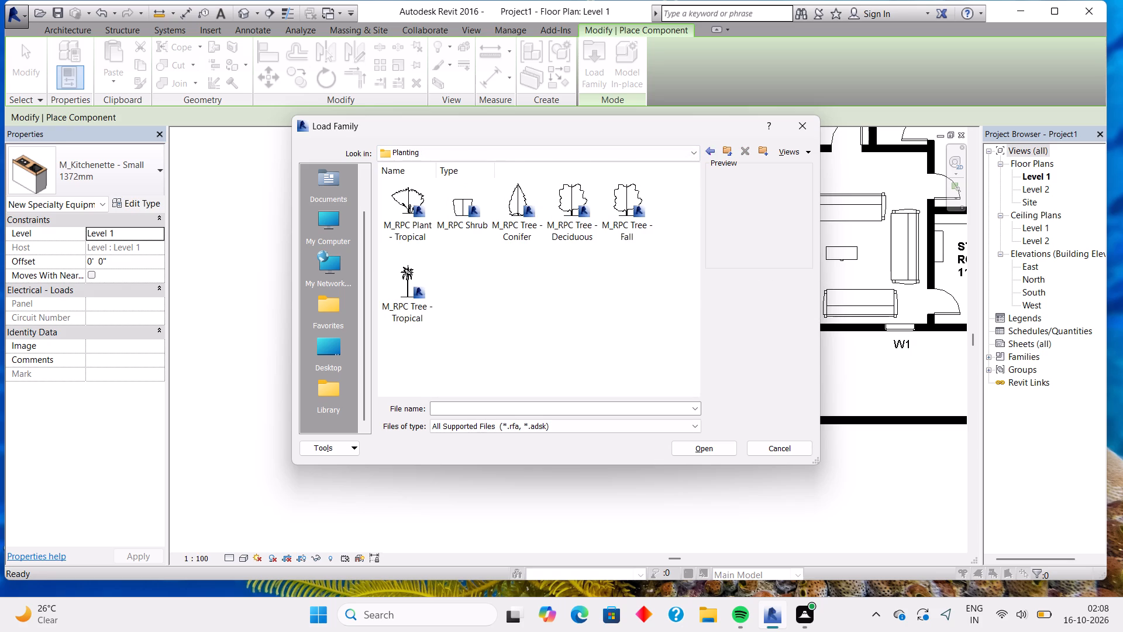
double_click(410, 191)
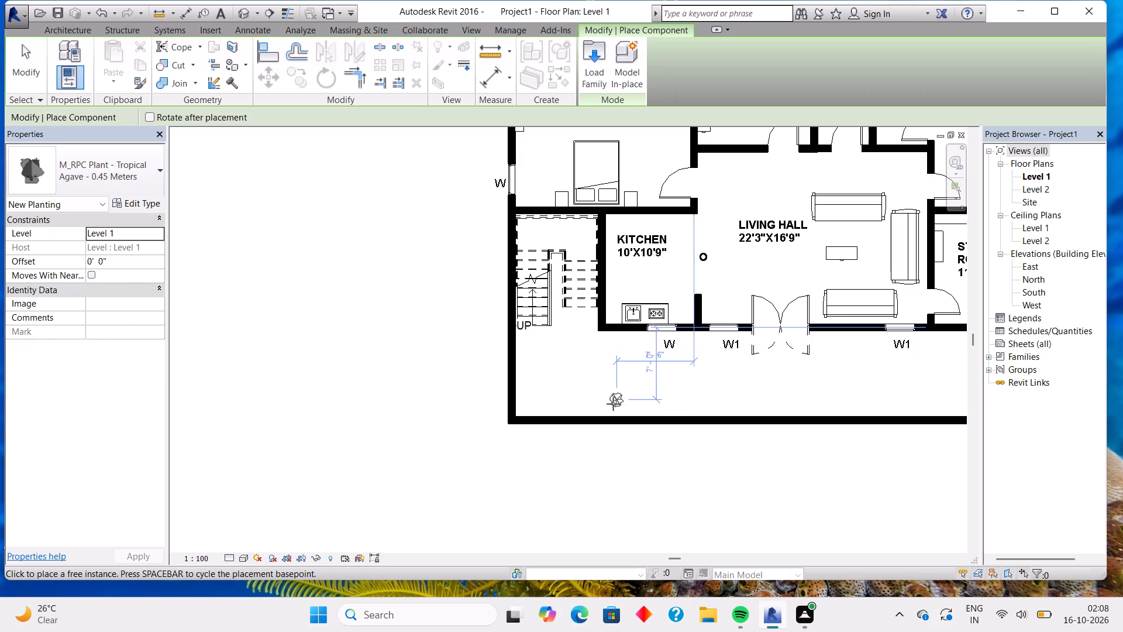
Place four Agave - 0.45 Meters plants in a row inside the front boundary wall, from below the kitchen to opposite the double door.
left_click(613, 404)
left_click(650, 410)
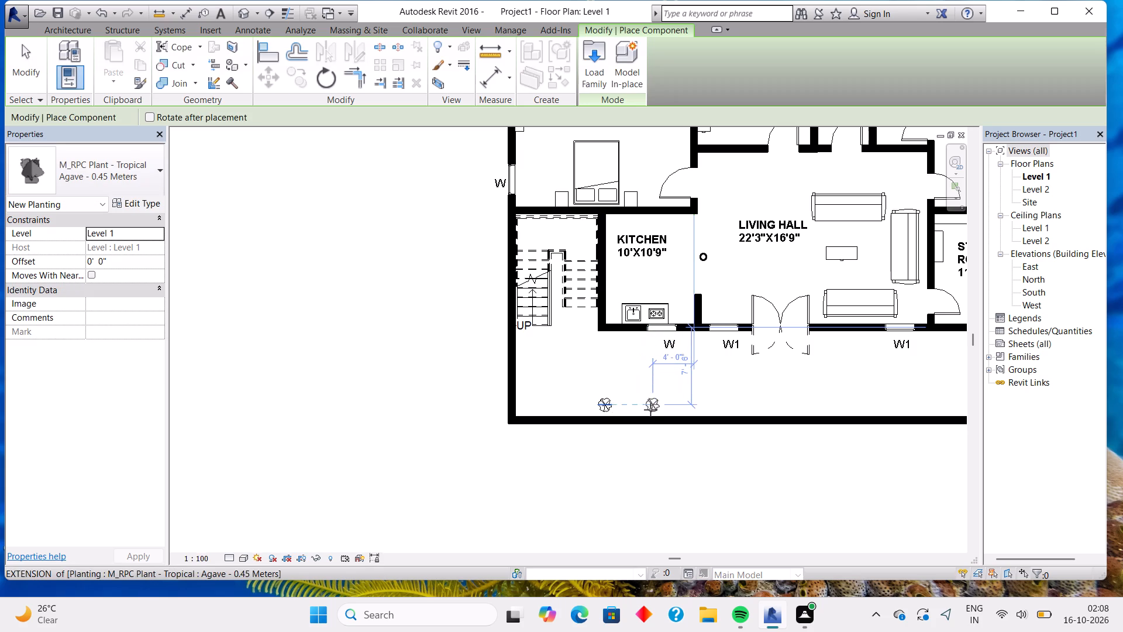
left_click(685, 406)
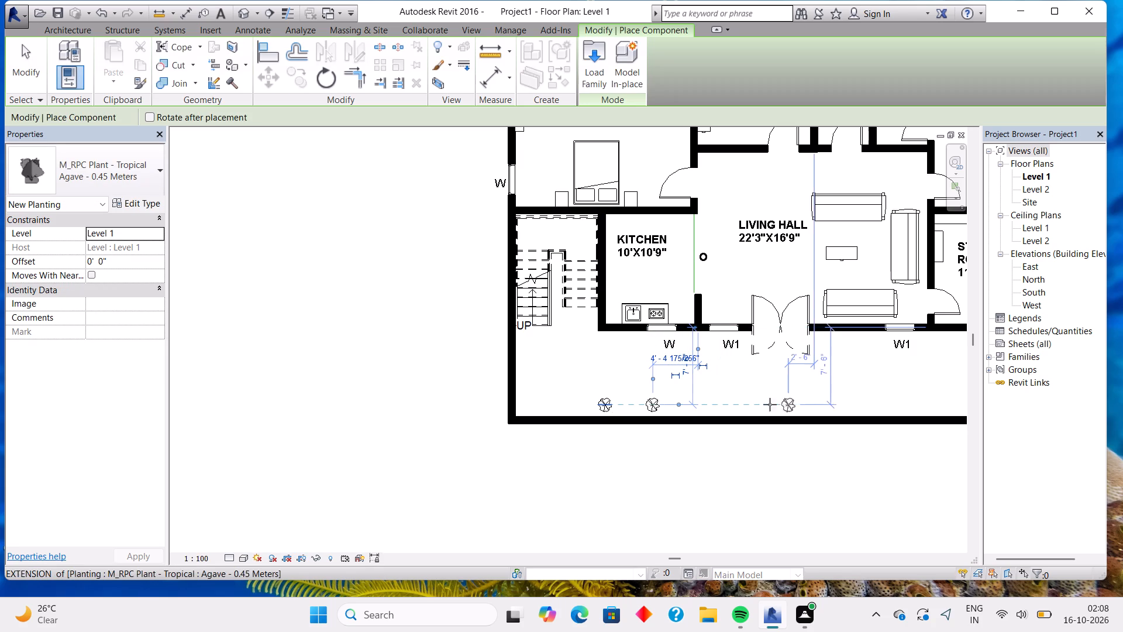
left_click(716, 405)
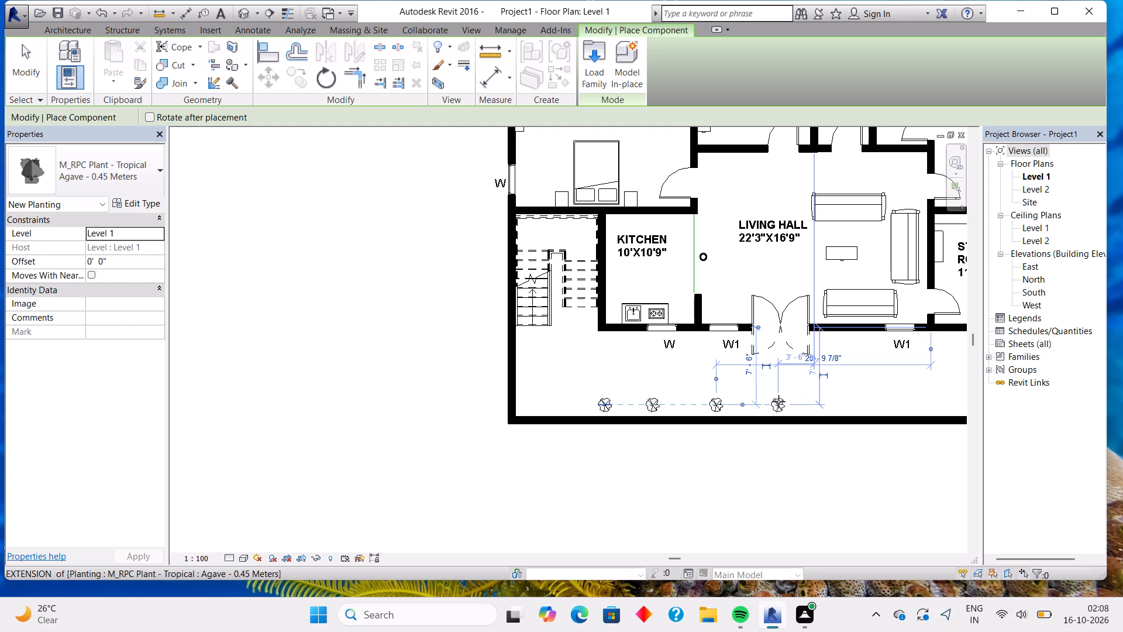
left_click(778, 401)
Place four more Agave plants along the front boundary wall below the study room, east of the double door.
middle_click_drag(839, 414, 649, 400)
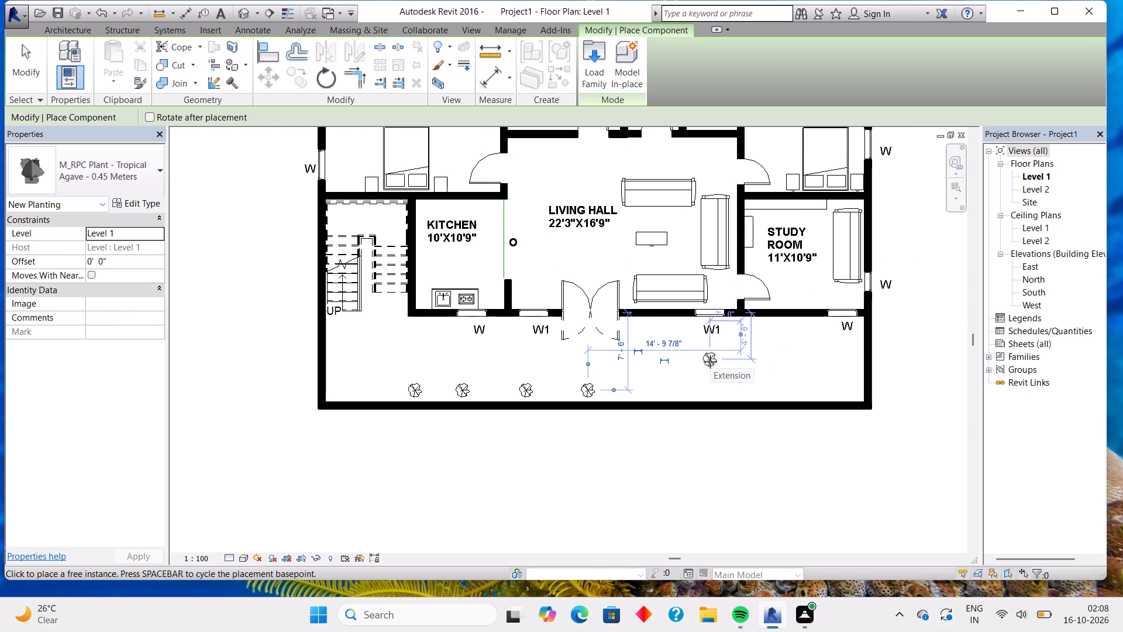
left_click(735, 391)
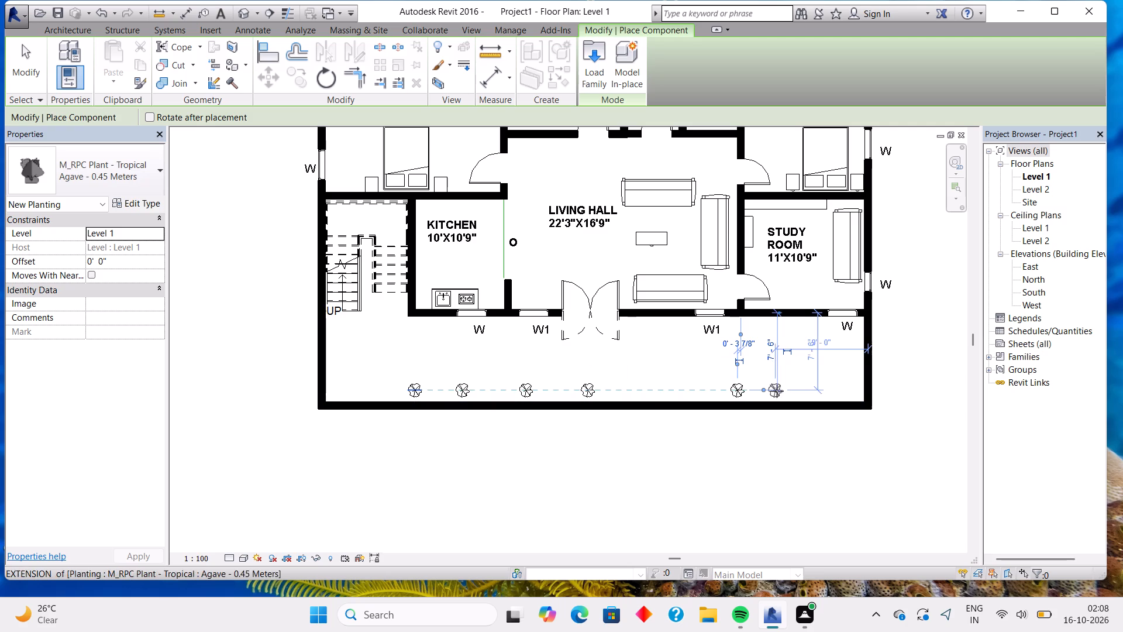
left_click(776, 389)
left_click(808, 387)
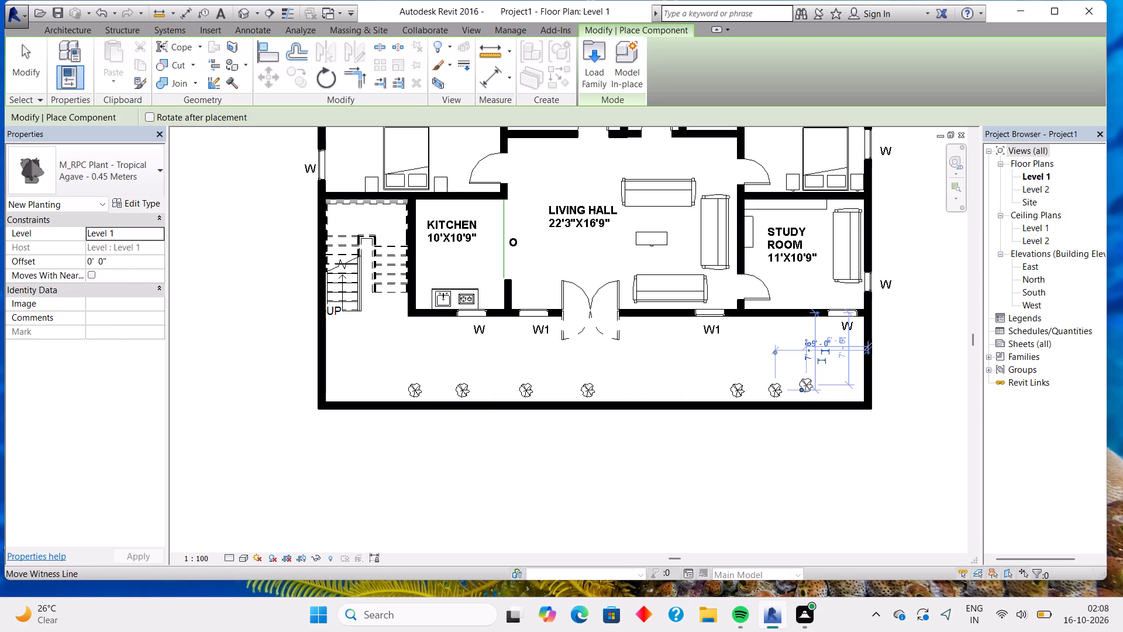
left_click(838, 383)
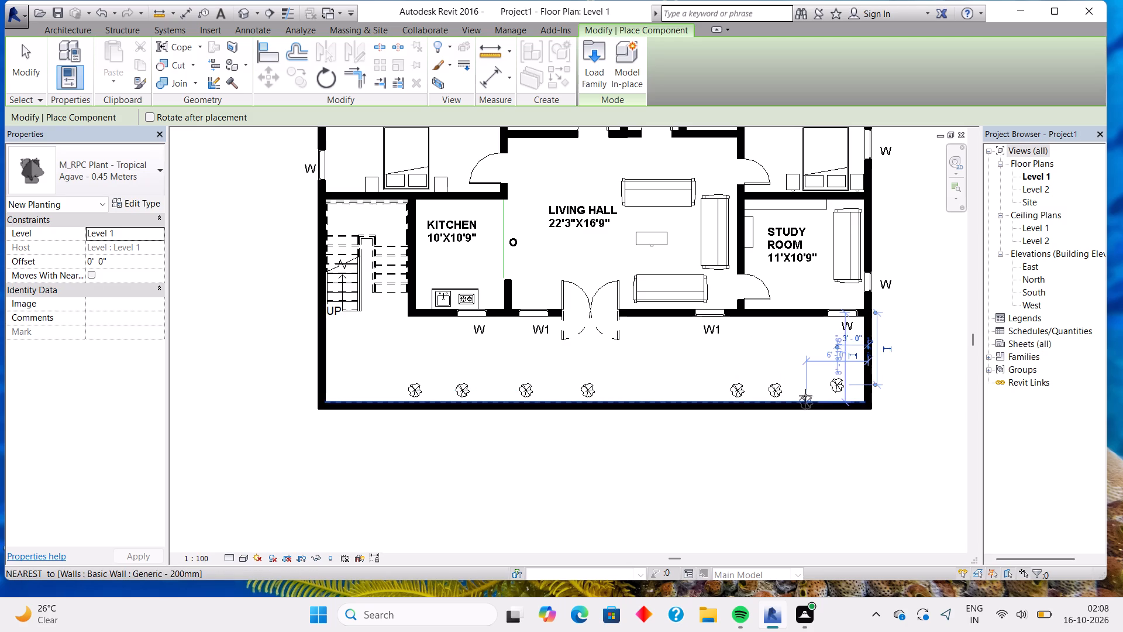
left_click(806, 390)
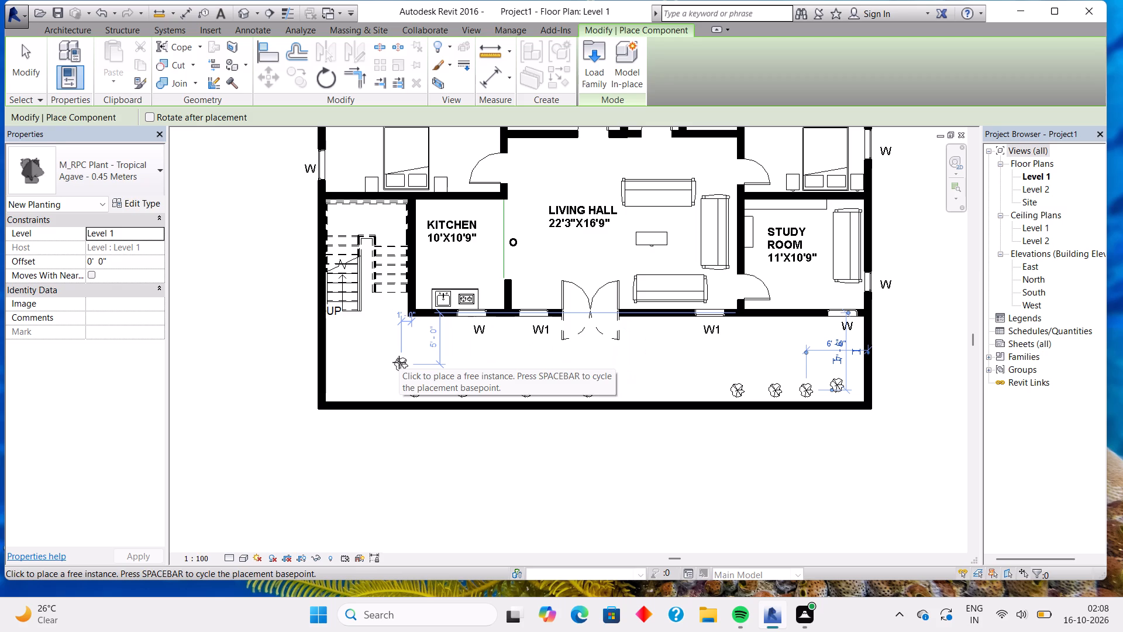
Place two more Agave plants along the front boundary wall below the stair, extending the row to the west corner.
left_click(335, 387)
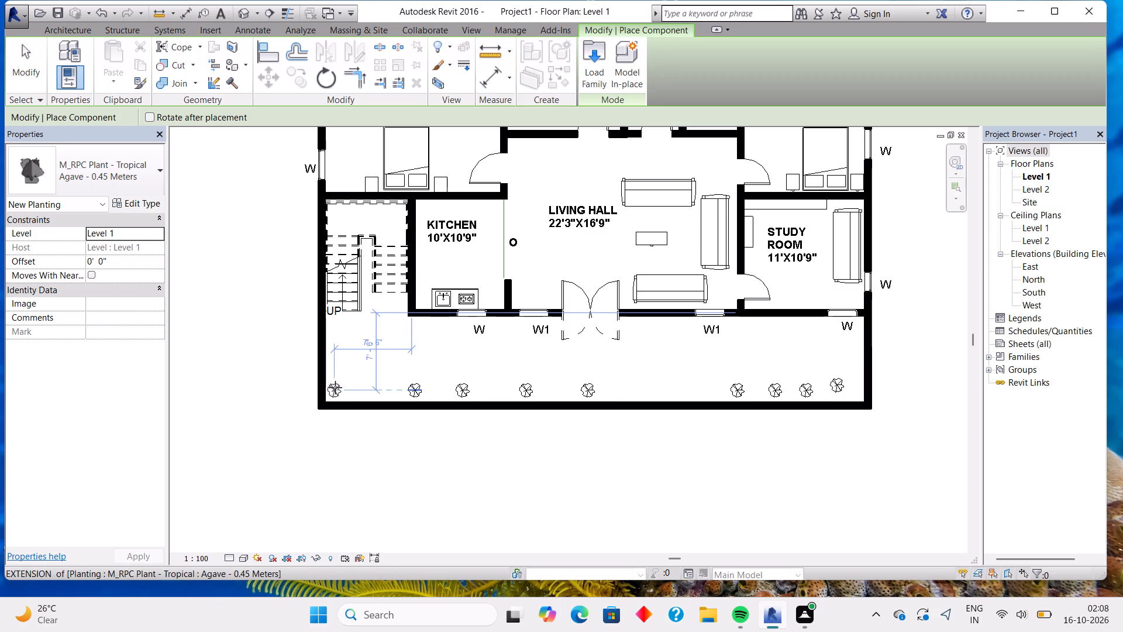
left_click(375, 386)
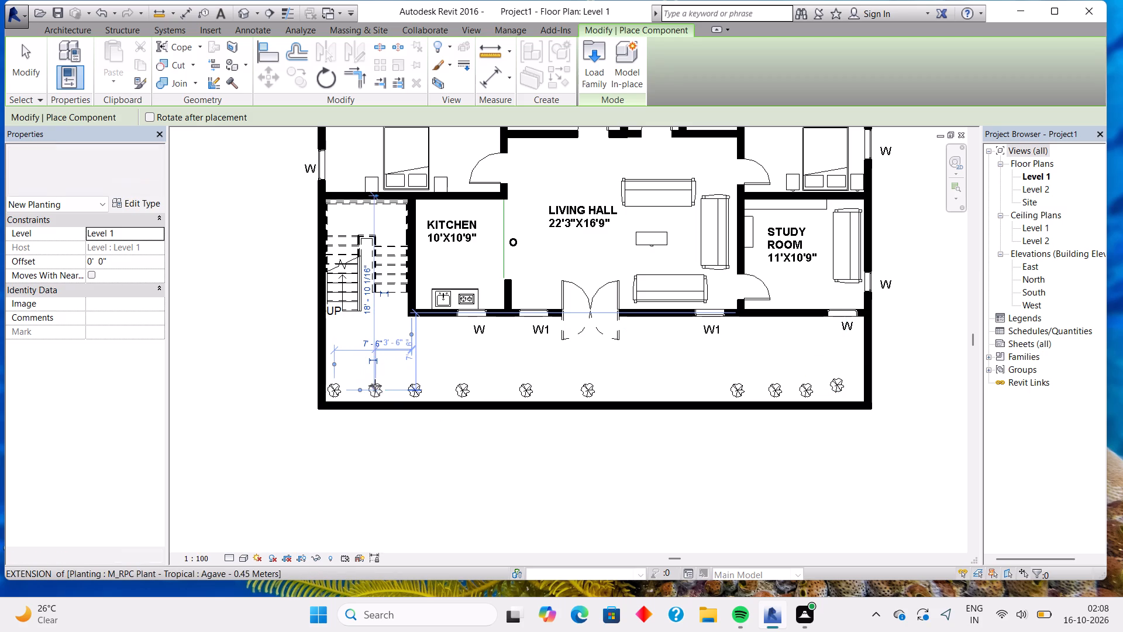
scroll(445, 420, "down", 5)
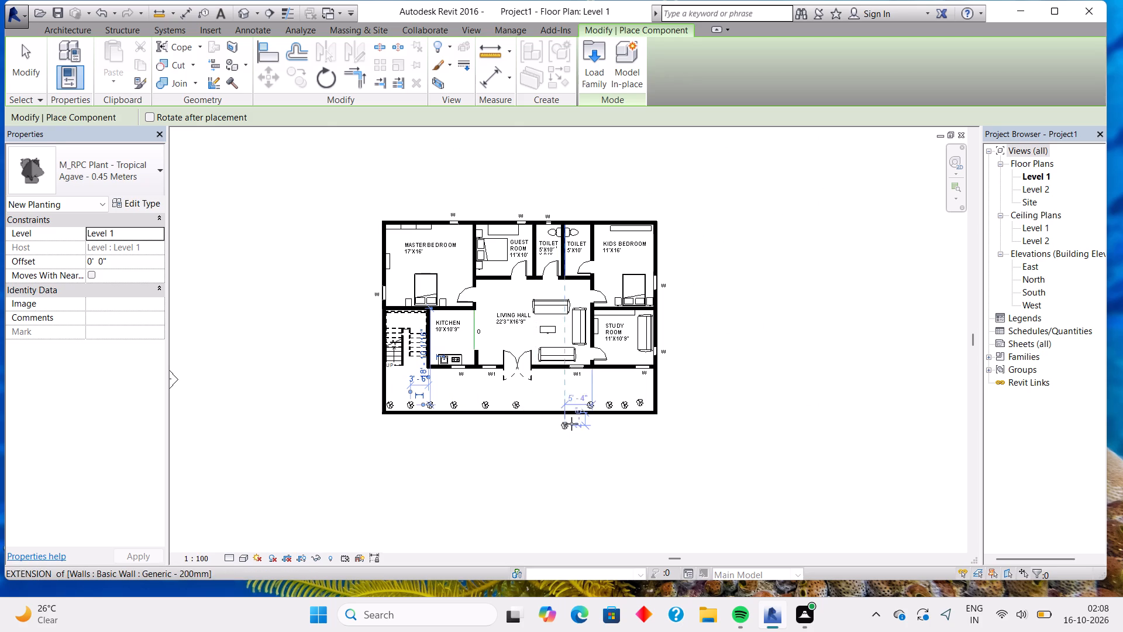
scroll(571, 423, "up", 4)
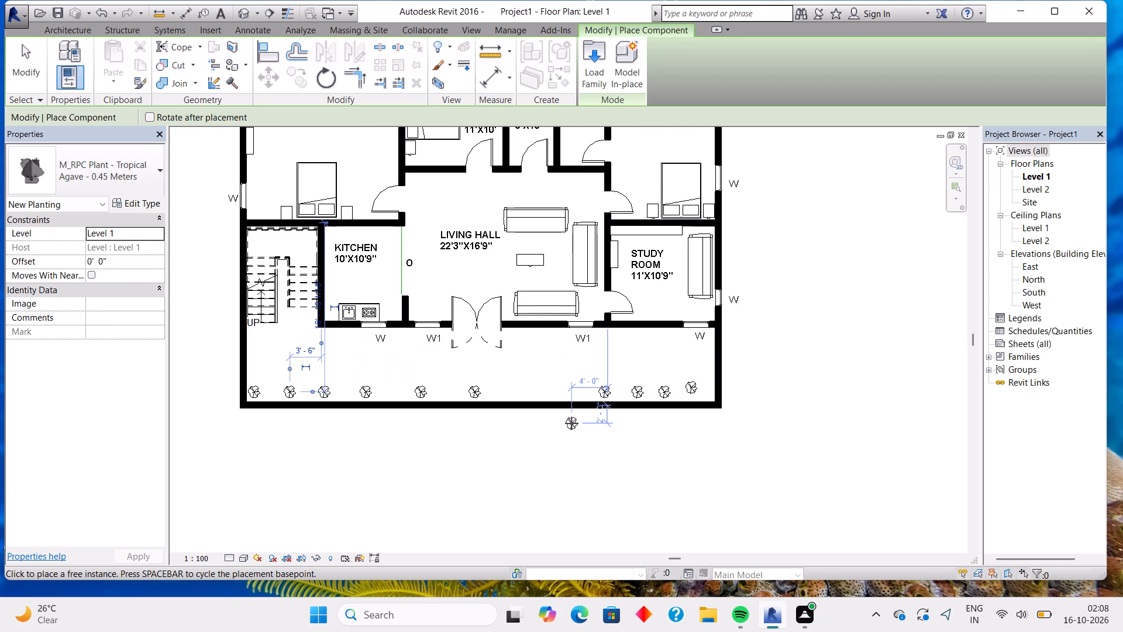
scroll(571, 423, "down", 1)
key("Escape")
key("Escape")
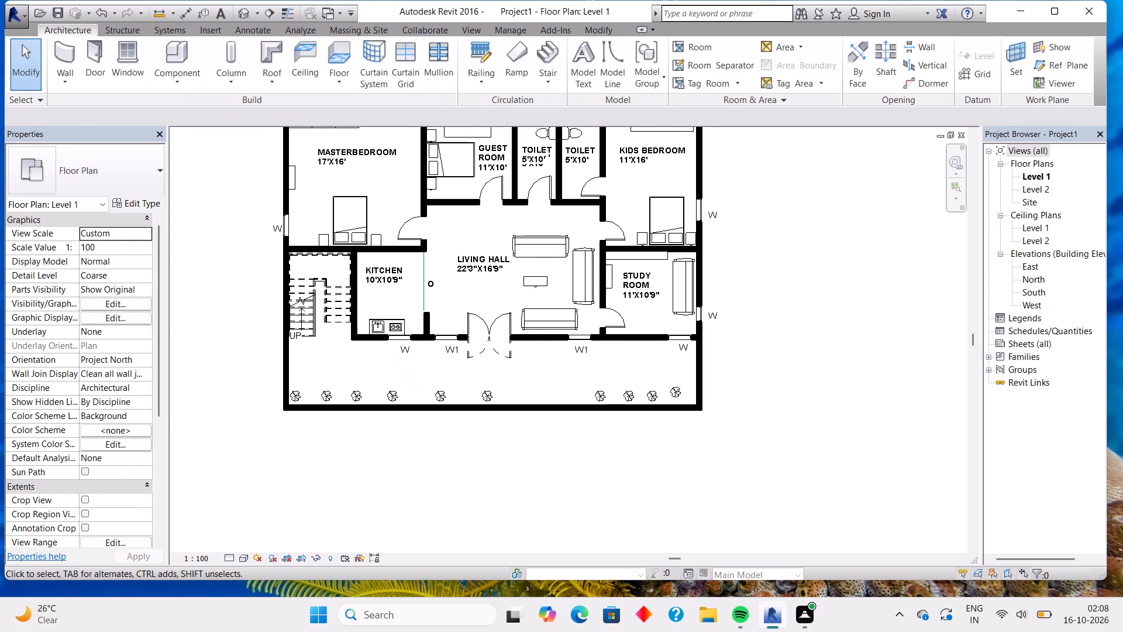
Start loading a door family and open the Doors folder of the RVT 2016 Libraries' US Metric folder on drive C.
scroll(660, 374, "up", 2)
scroll(660, 374, "down", 1)
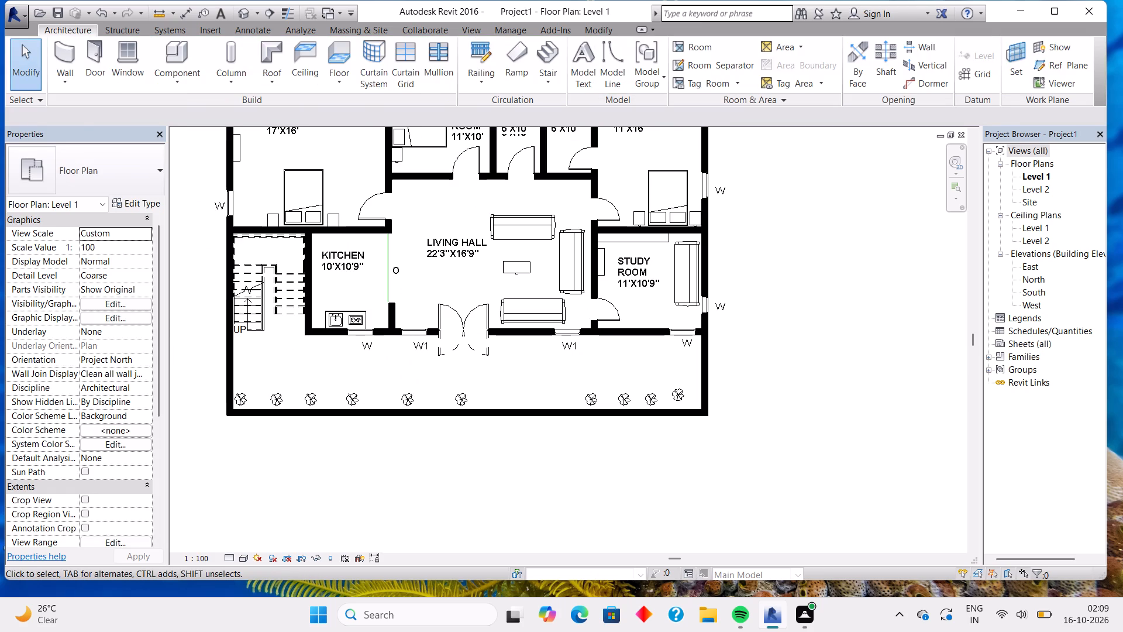
left_click(94, 42)
left_click(599, 66)
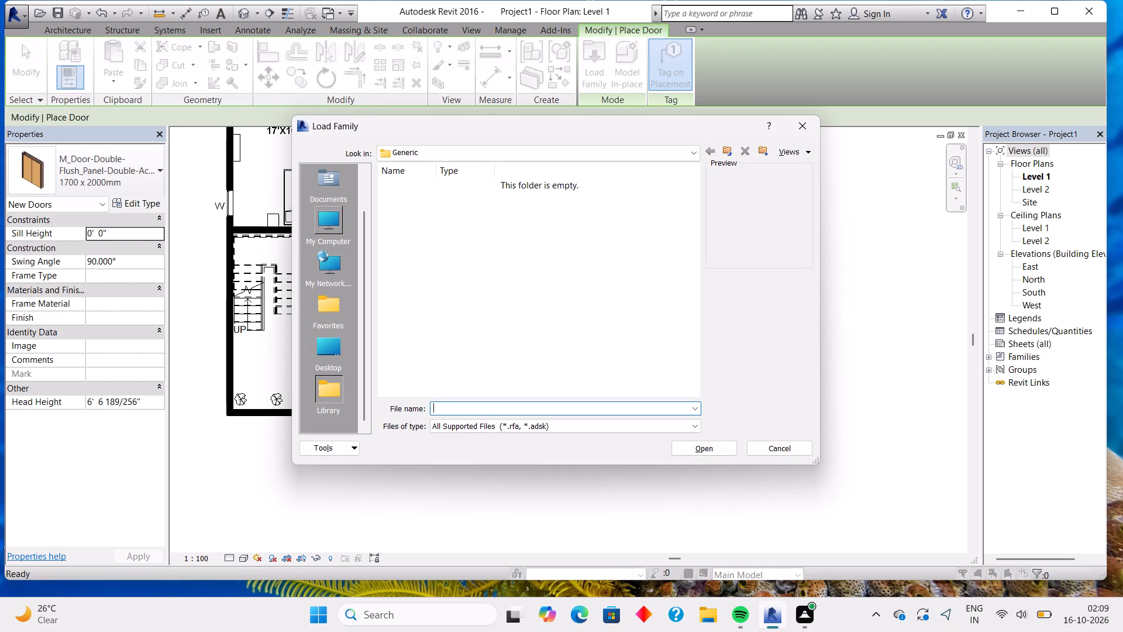
double_click(326, 234)
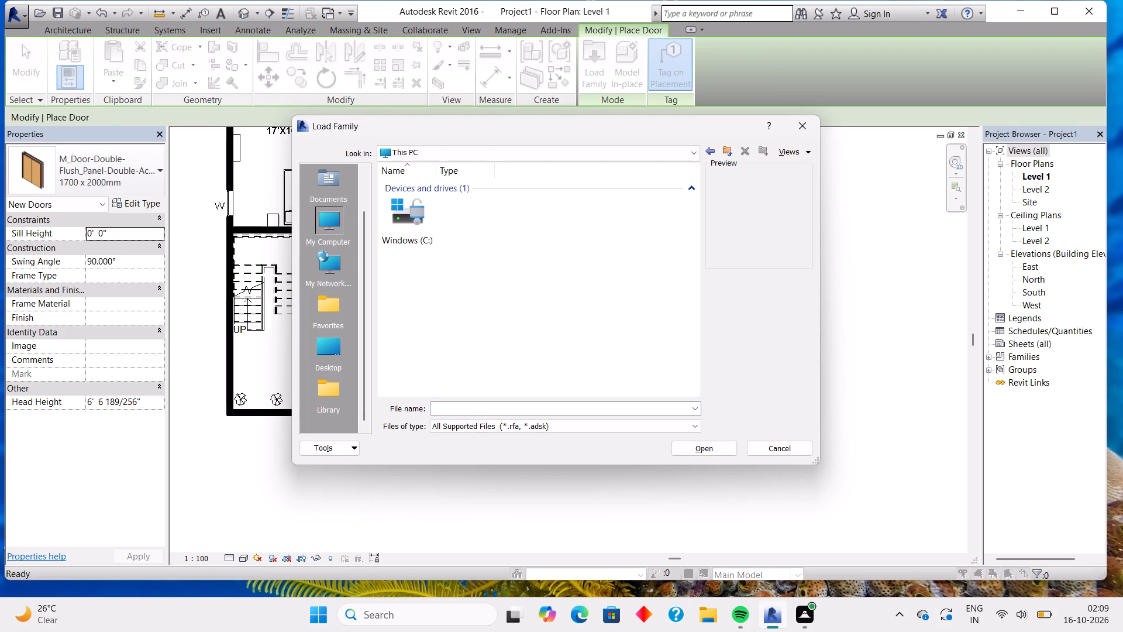
double_click(407, 228)
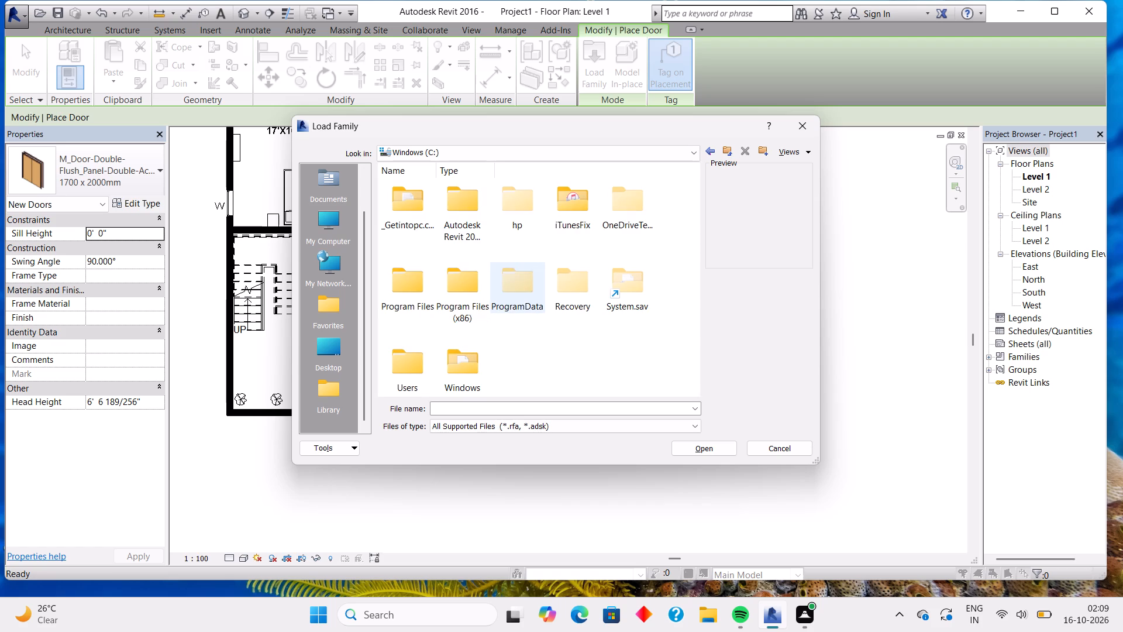
double_click(468, 209)
double_click(470, 215)
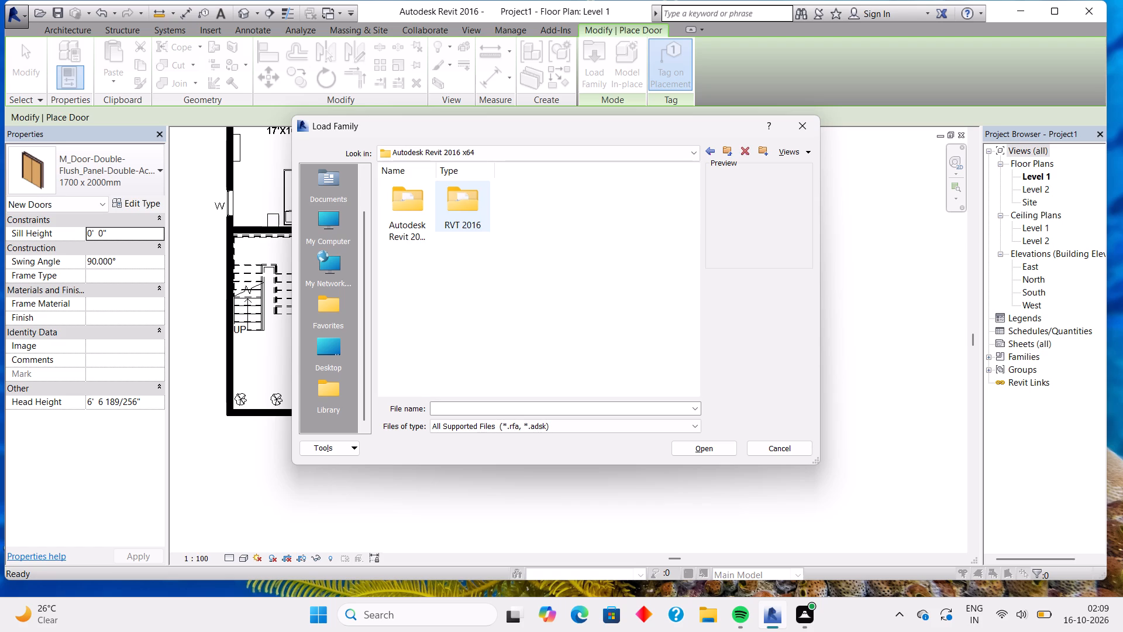
double_click(570, 210)
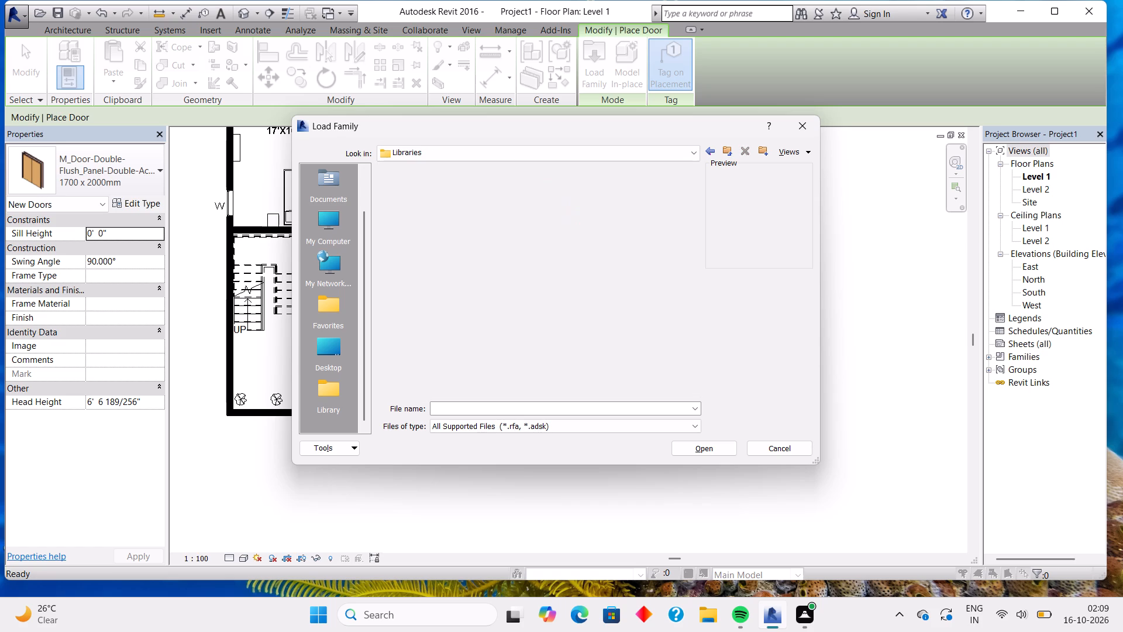
double_click(469, 206)
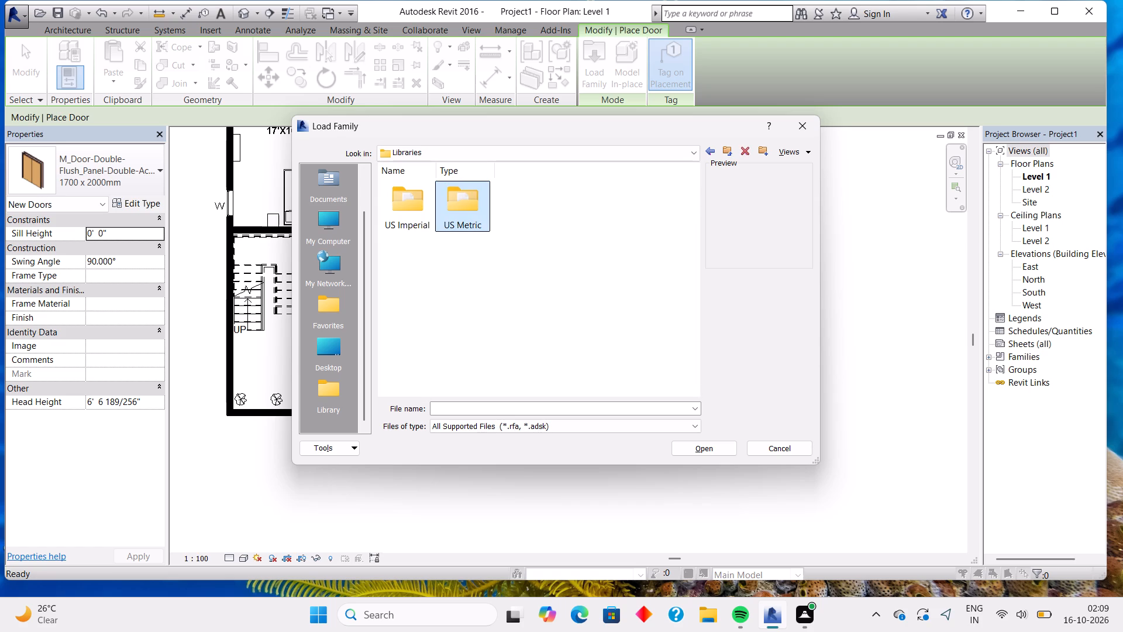
double_click(480, 223)
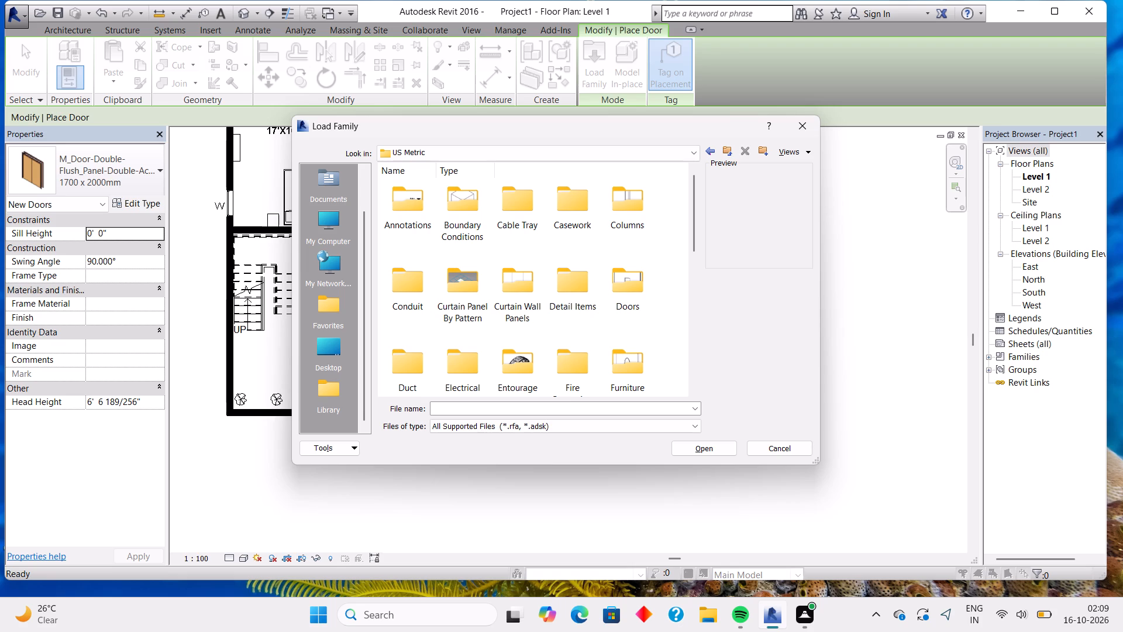
double_click(627, 284)
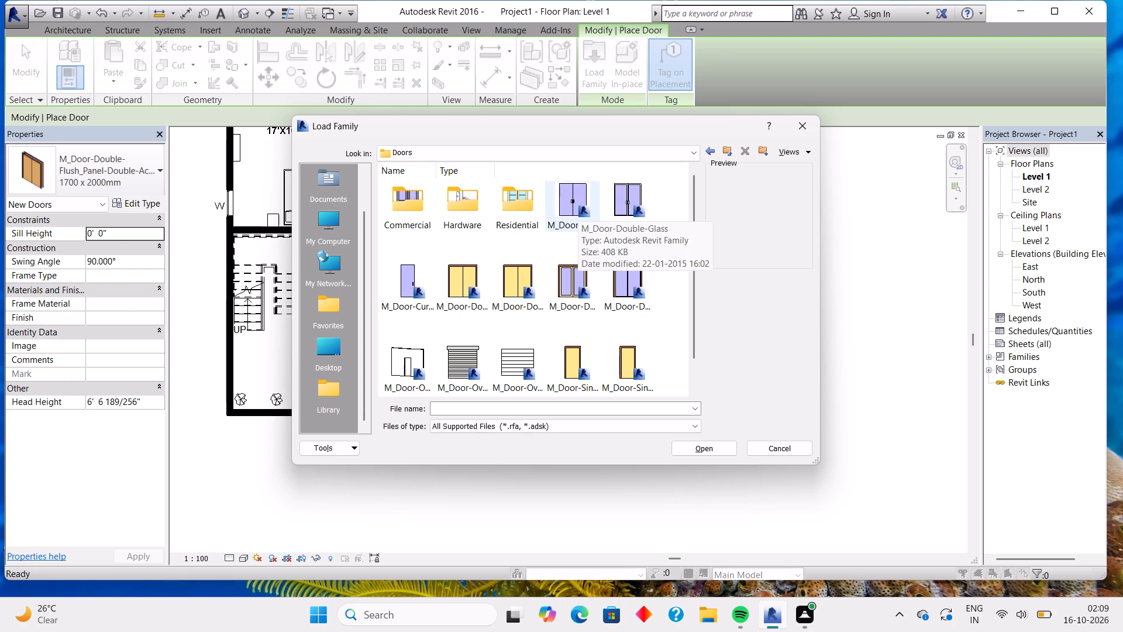
Look through the door families in the Residential folder for a suitable front gate door.
double_click(519, 207)
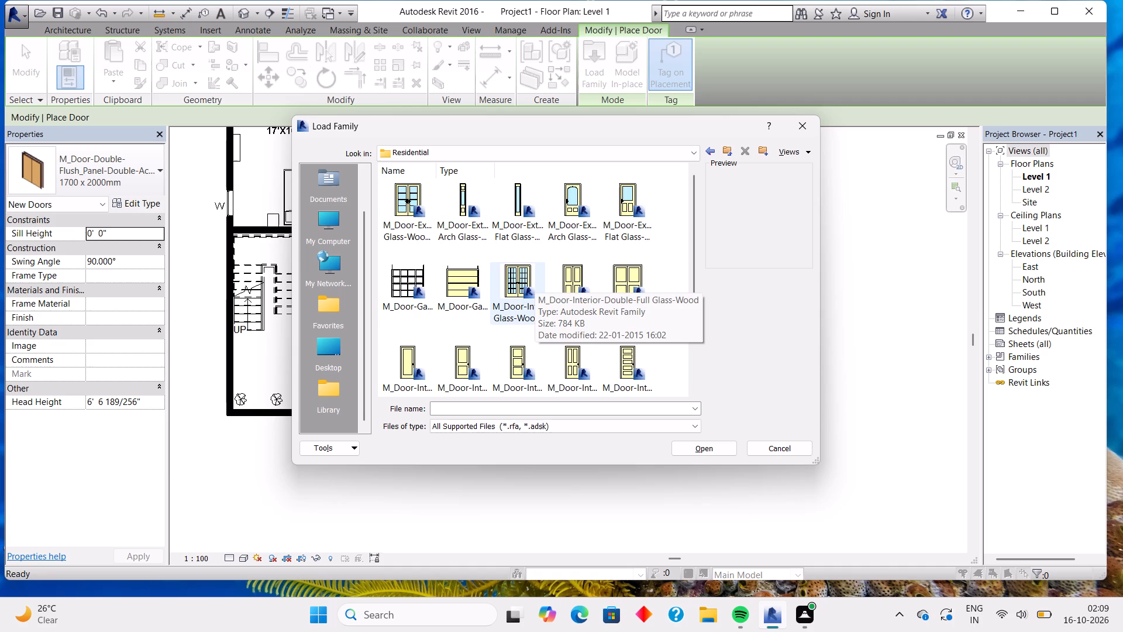
scroll(535, 276, "down", 2)
scroll(535, 276, "up", 1)
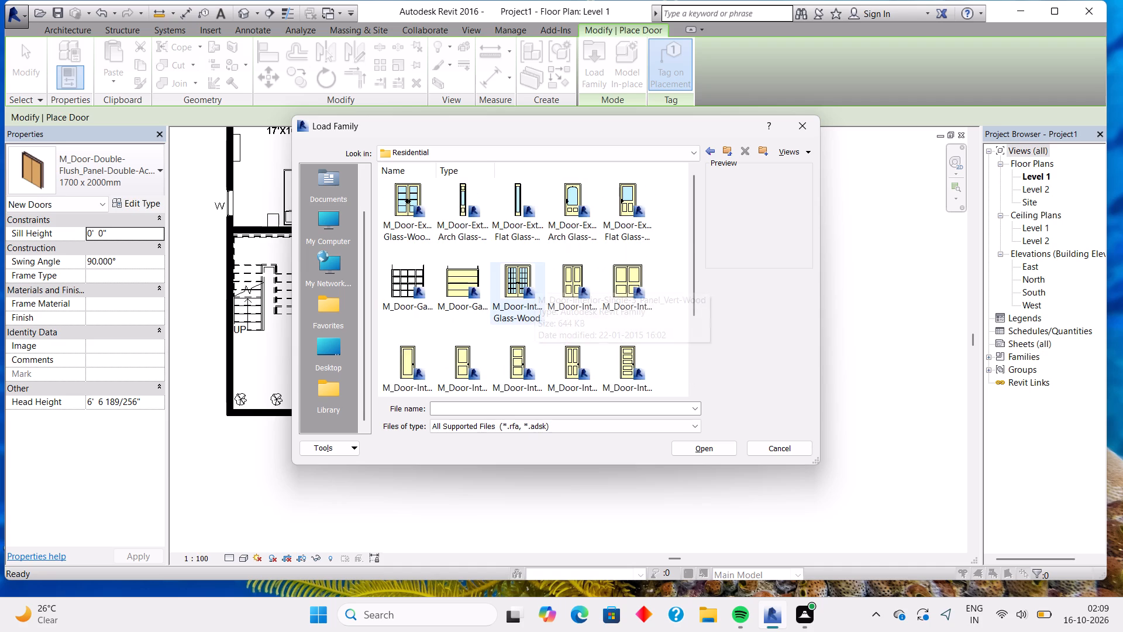
scroll(535, 276, "down", 1)
scroll(535, 276, "up", 1)
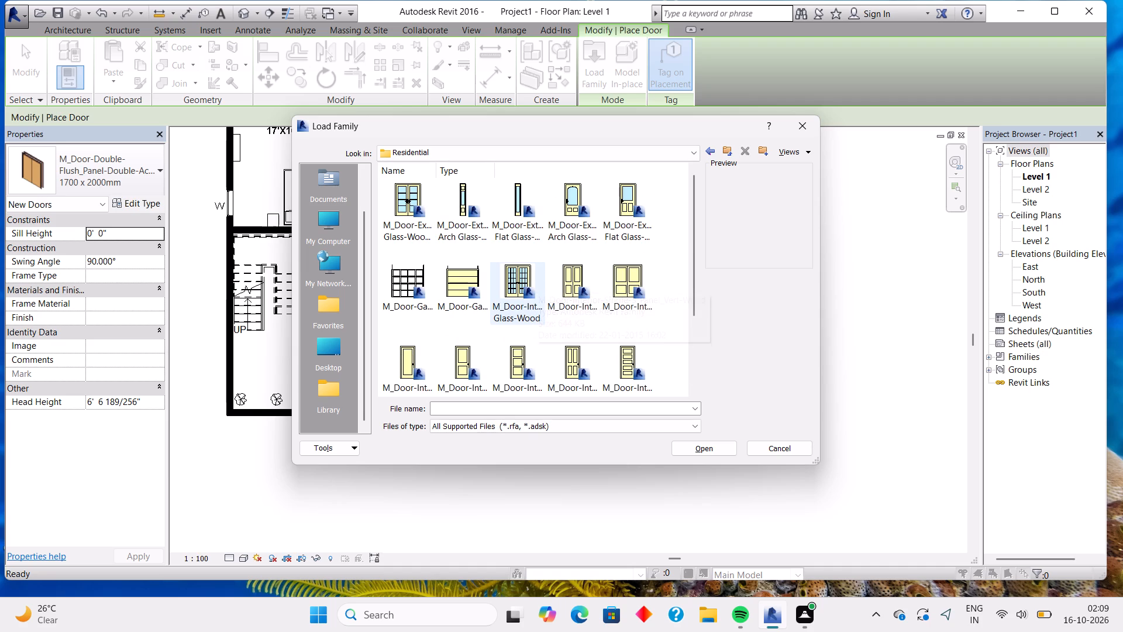
scroll(535, 276, "up", 2)
left_click(707, 152)
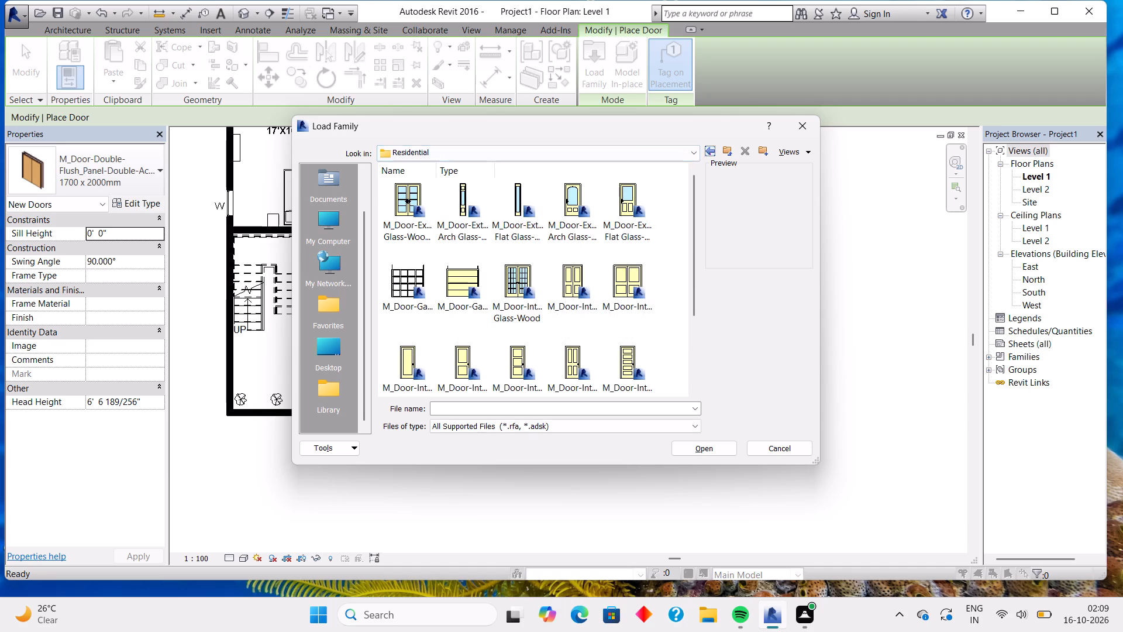
Load the M_Door-Exterior-Double family from the Commercial doors folder, keeping the preset type selection.
double_click(422, 207)
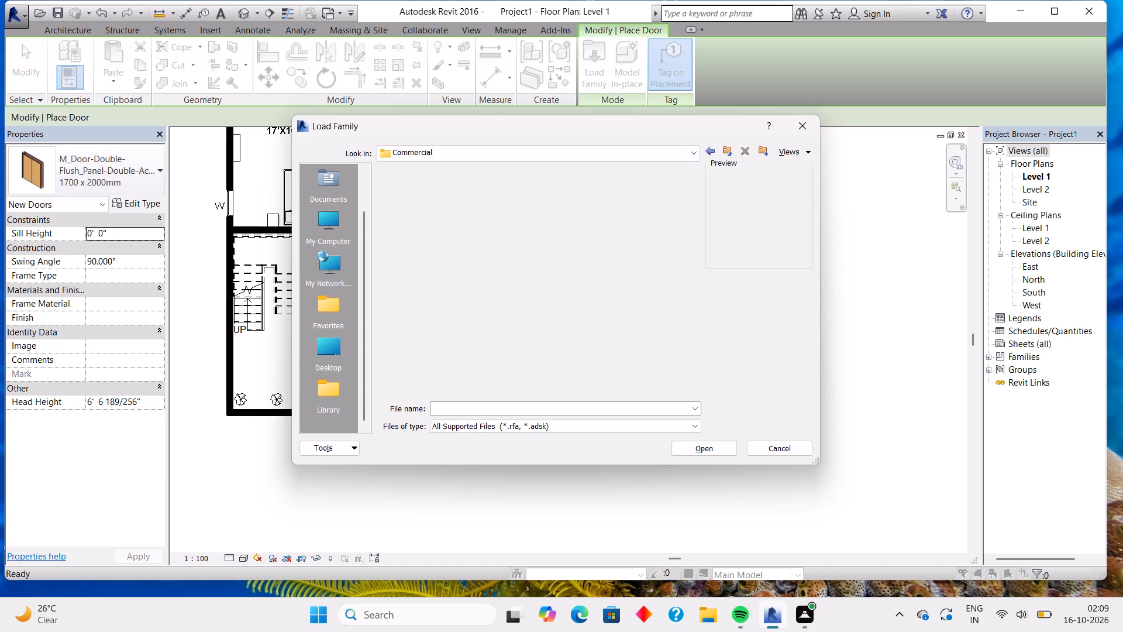
scroll(507, 256, "down", 2)
scroll(507, 256, "up", 2)
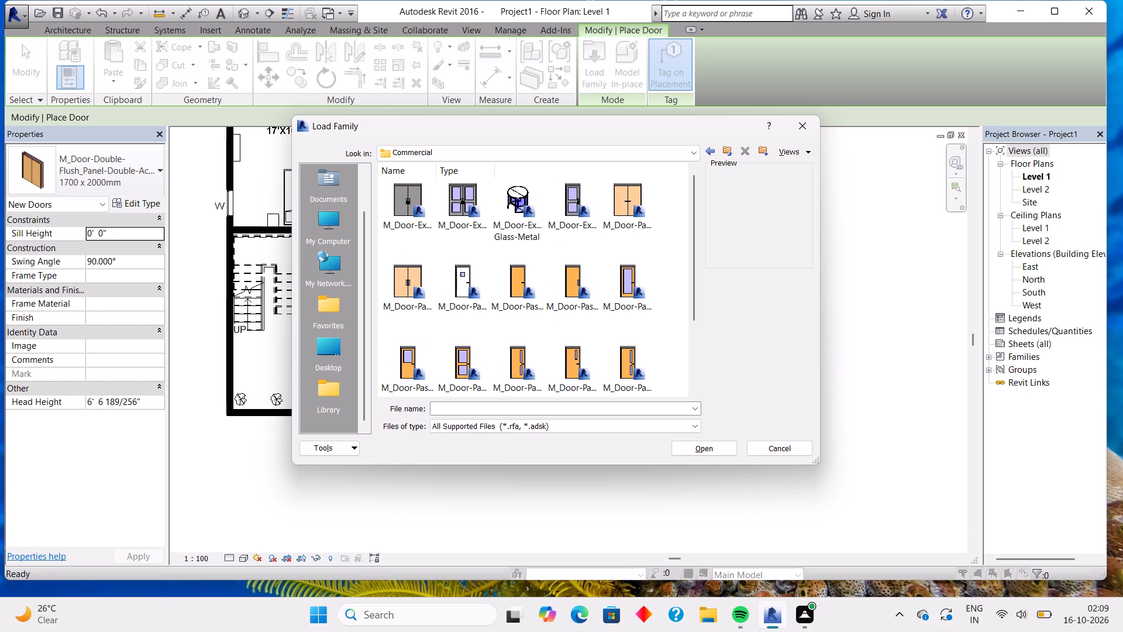
double_click(413, 200)
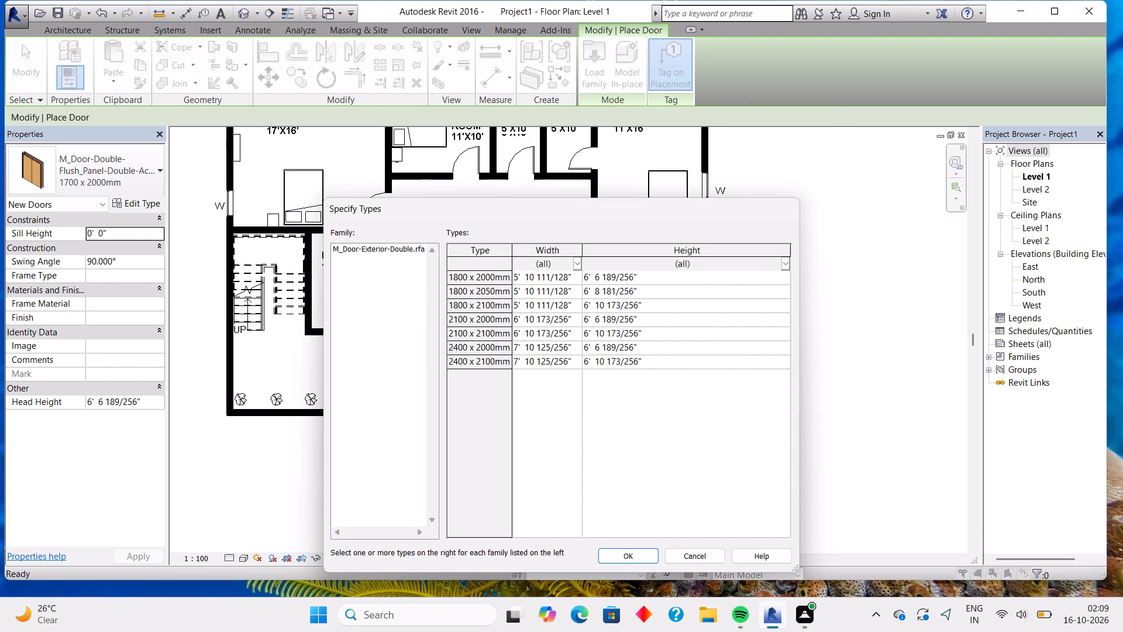
left_click(625, 556)
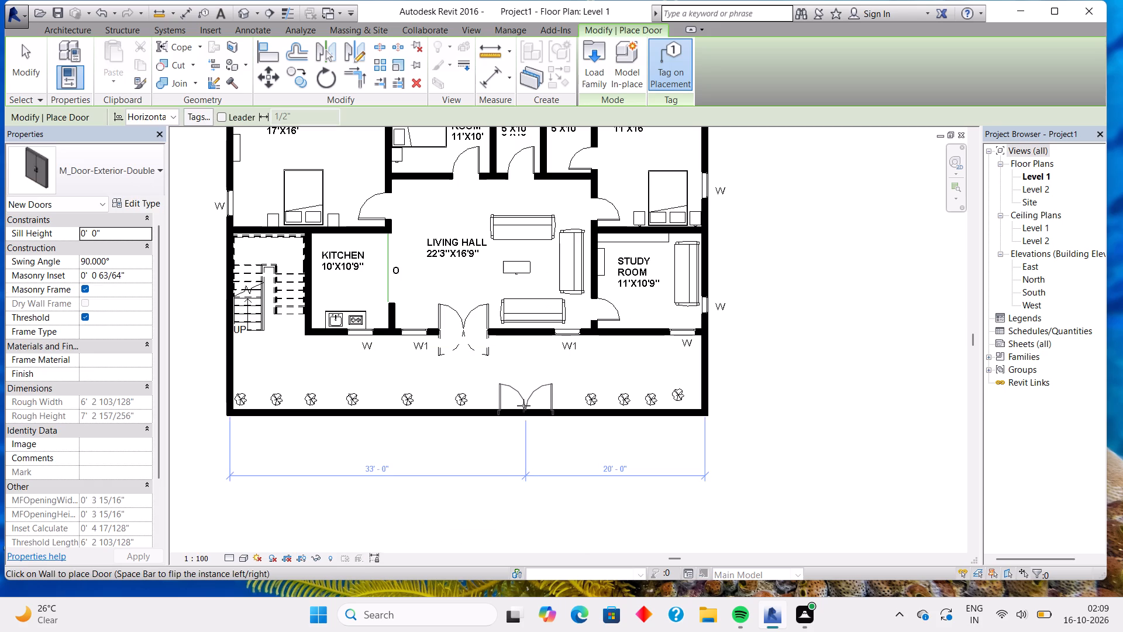
Place the exterior double door in the front boundary wall, about 33'-0" from the west corner and 20'-0" from the east corner, swinging inward.
left_click(523, 406)
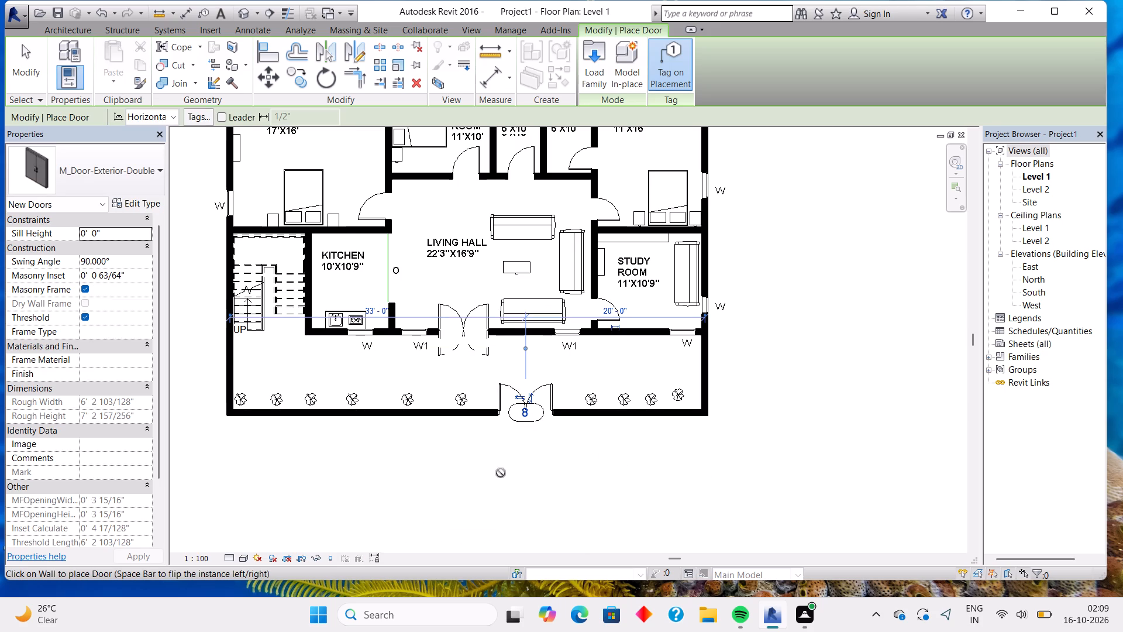
key("Escape")
scroll(512, 445, "up", 6)
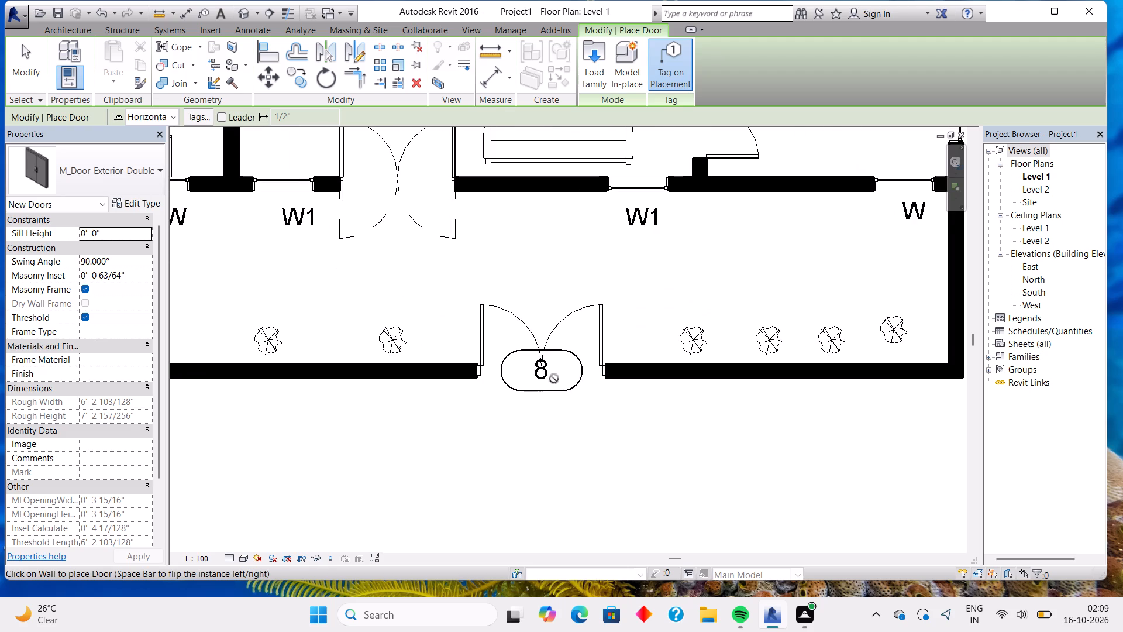
scroll(547, 351, "up", 6)
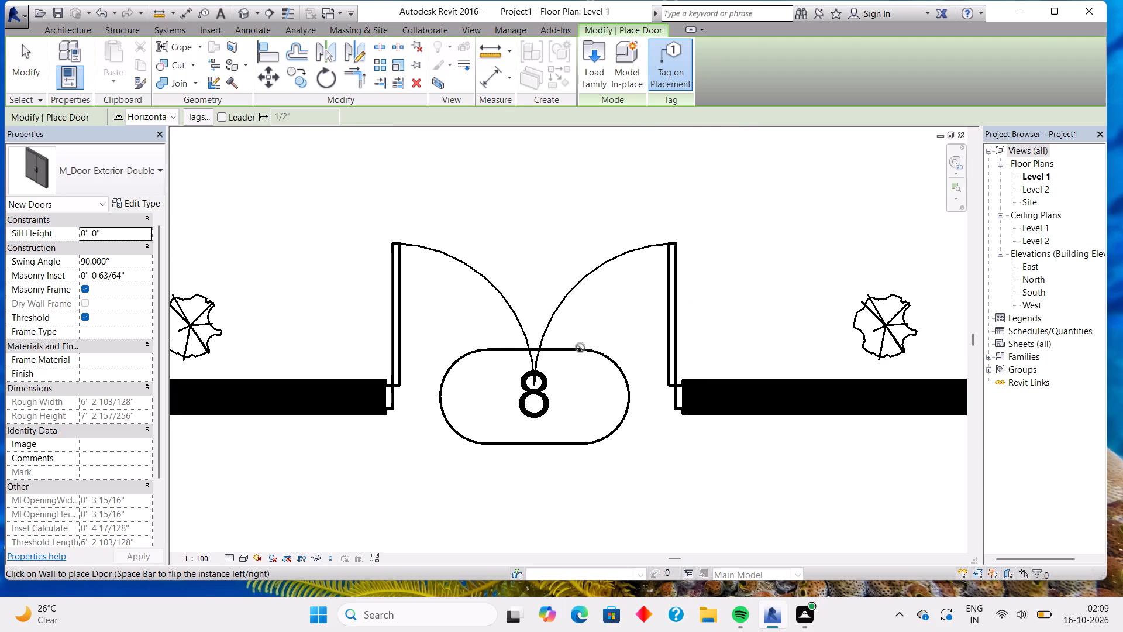
key("Escape")
key("Escape")
Delete the door tag from the new double door in the front boundary wall.
left_click(580, 348)
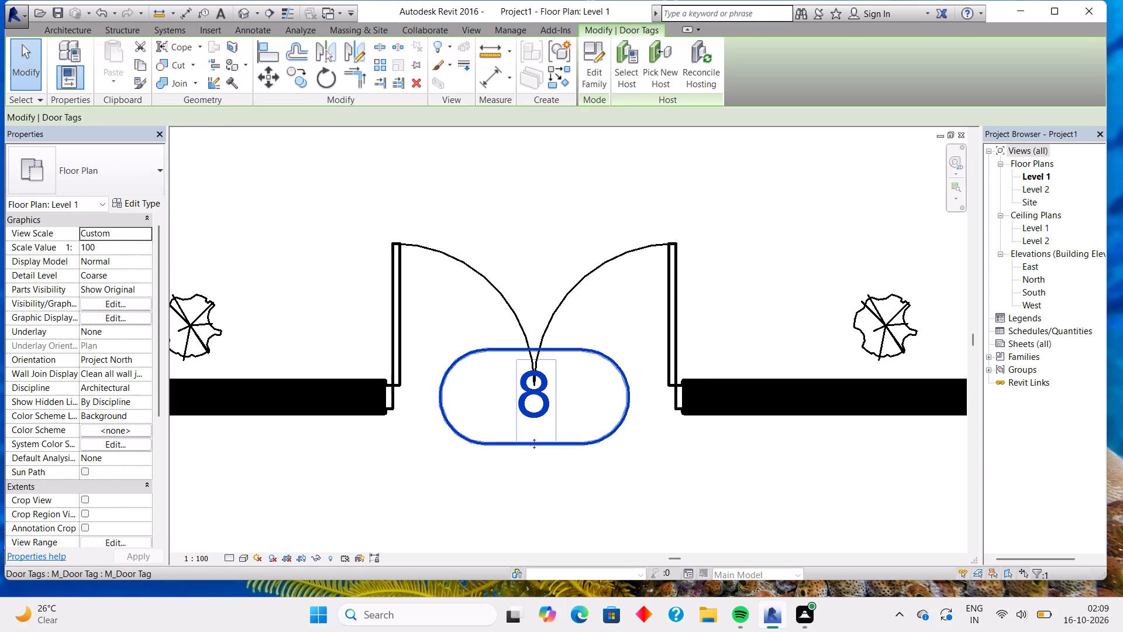
key("Delete")
Add a bold two-line text note reading VERANDAH and 10'X10'9" above the boundary wall's double door.
scroll(580, 348, "down", 4)
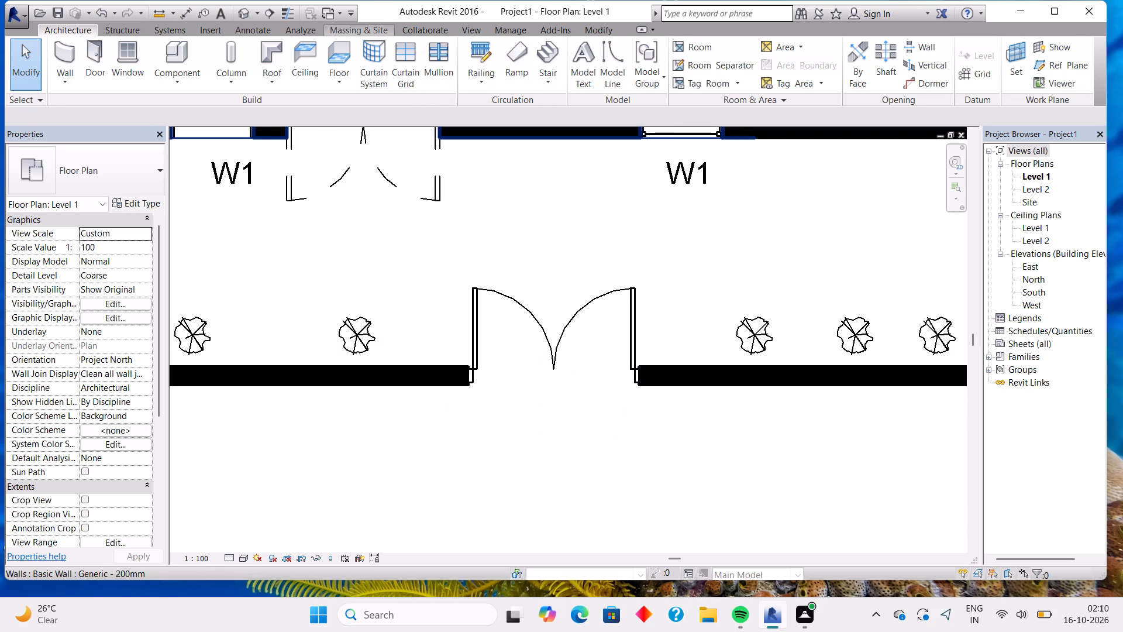
scroll(507, 253, "down", 3)
left_click(258, 30)
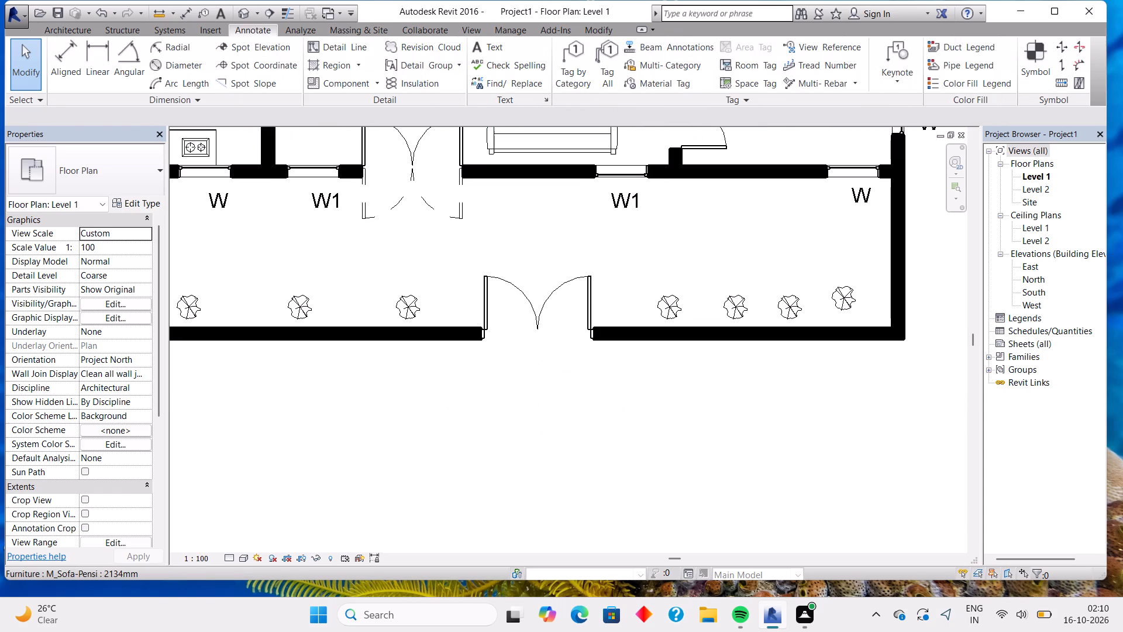
left_click(504, 217)
left_click(504, 217)
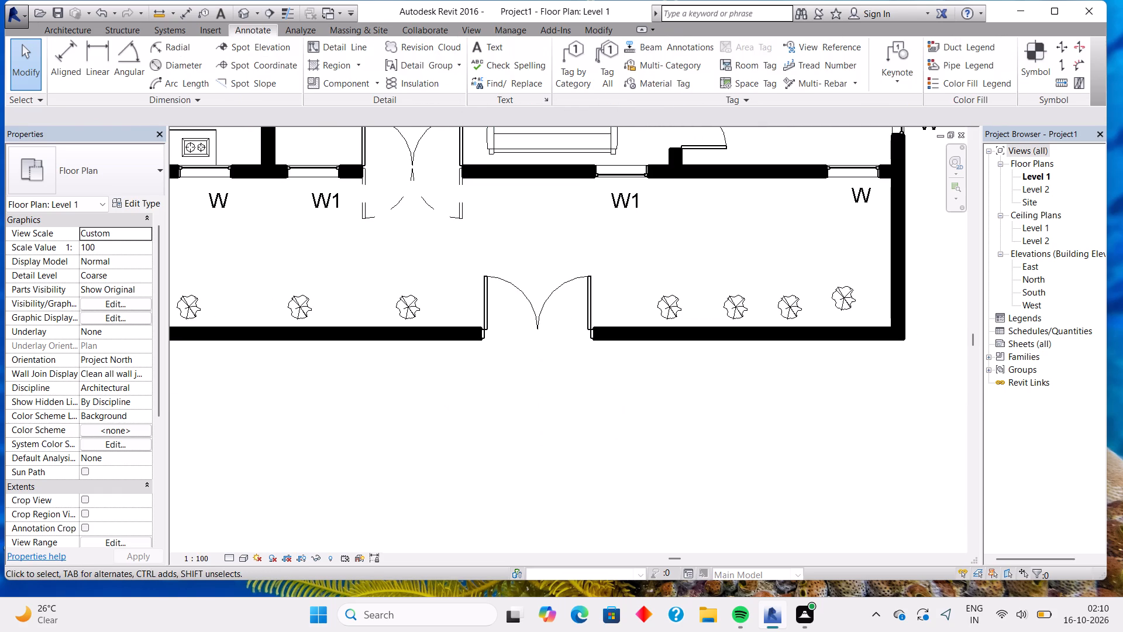
left_click(497, 54)
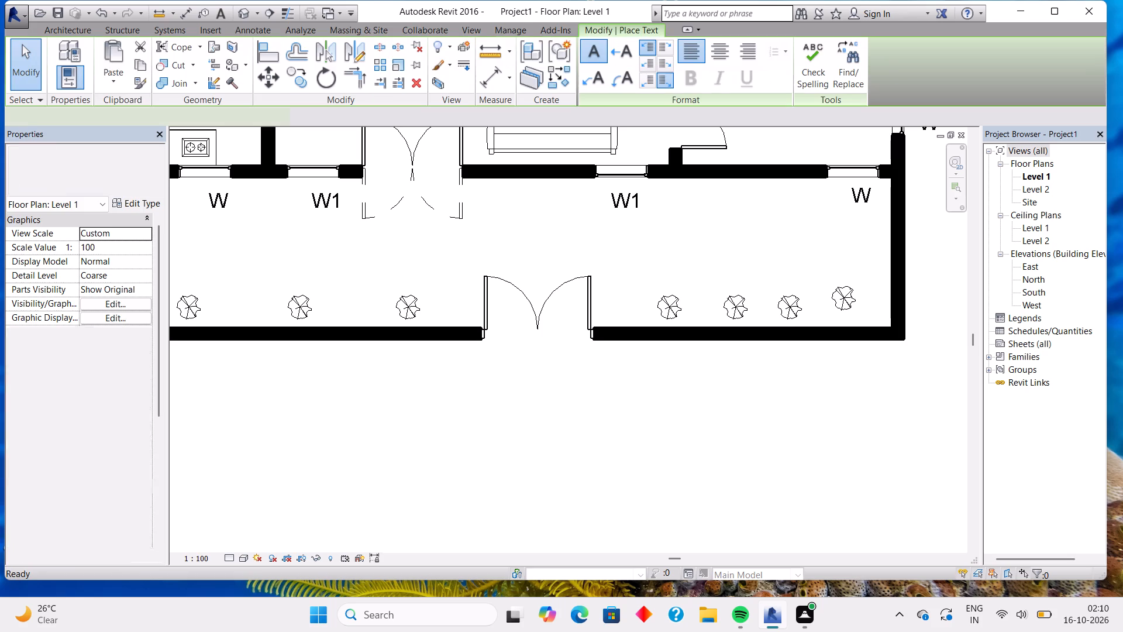
left_click(500, 226)
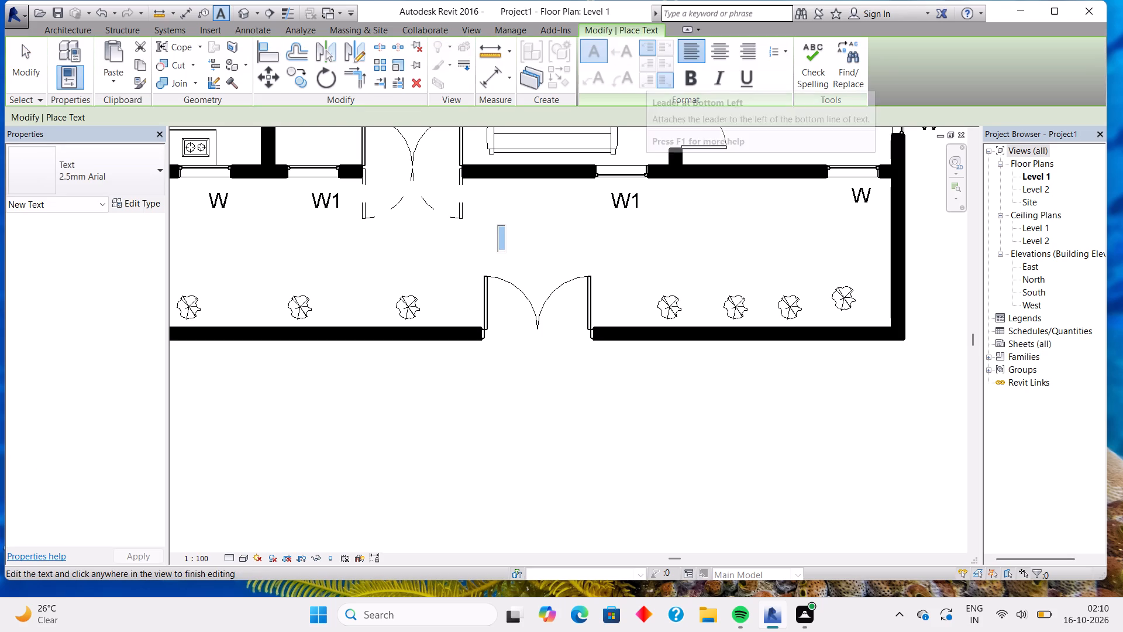
left_click(688, 76)
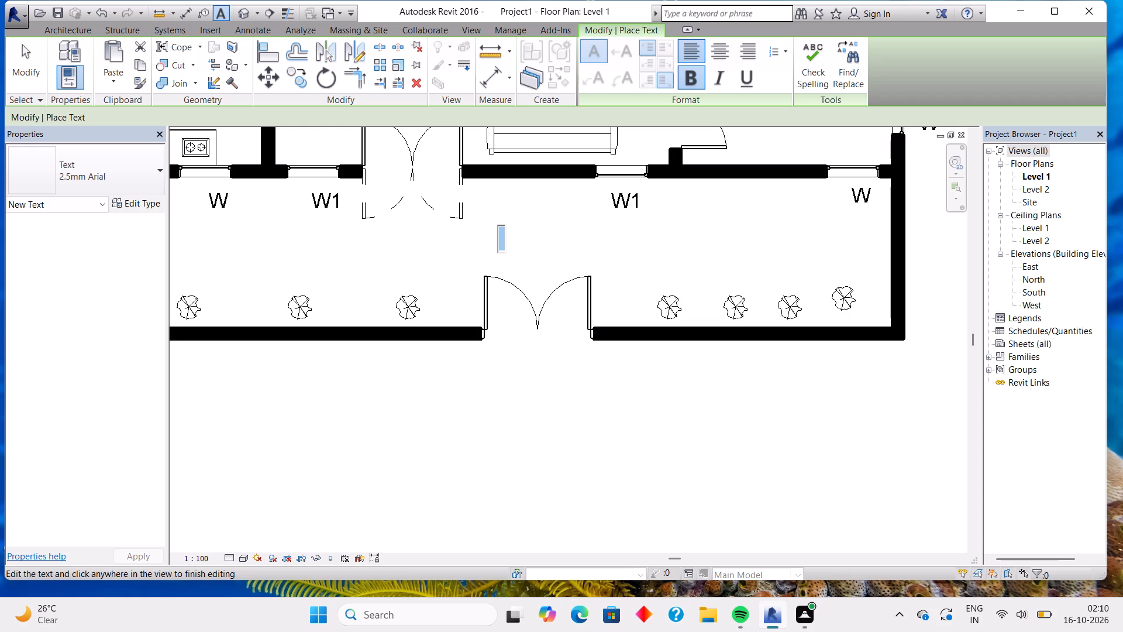
type("VERA")
key("n")
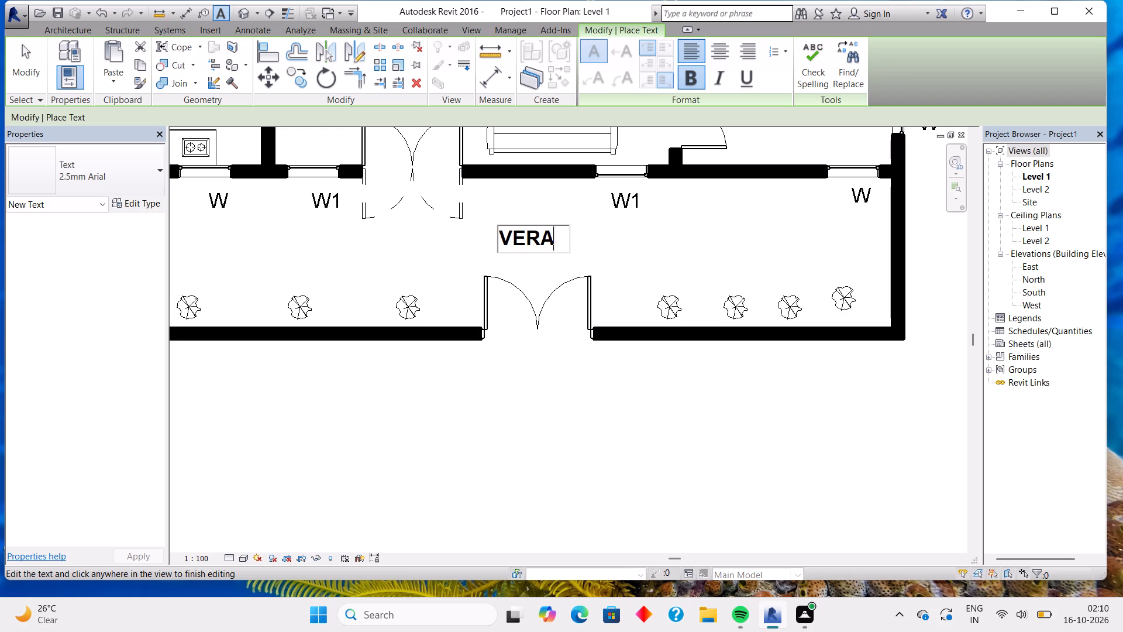
type("DAH")
key("Return")
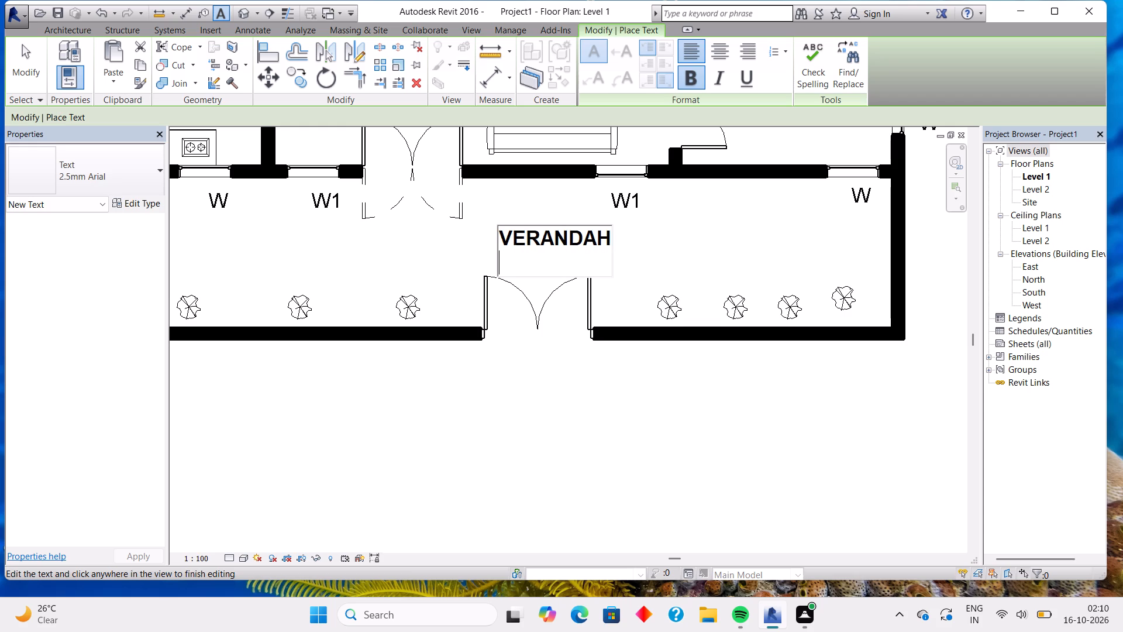
type("10")
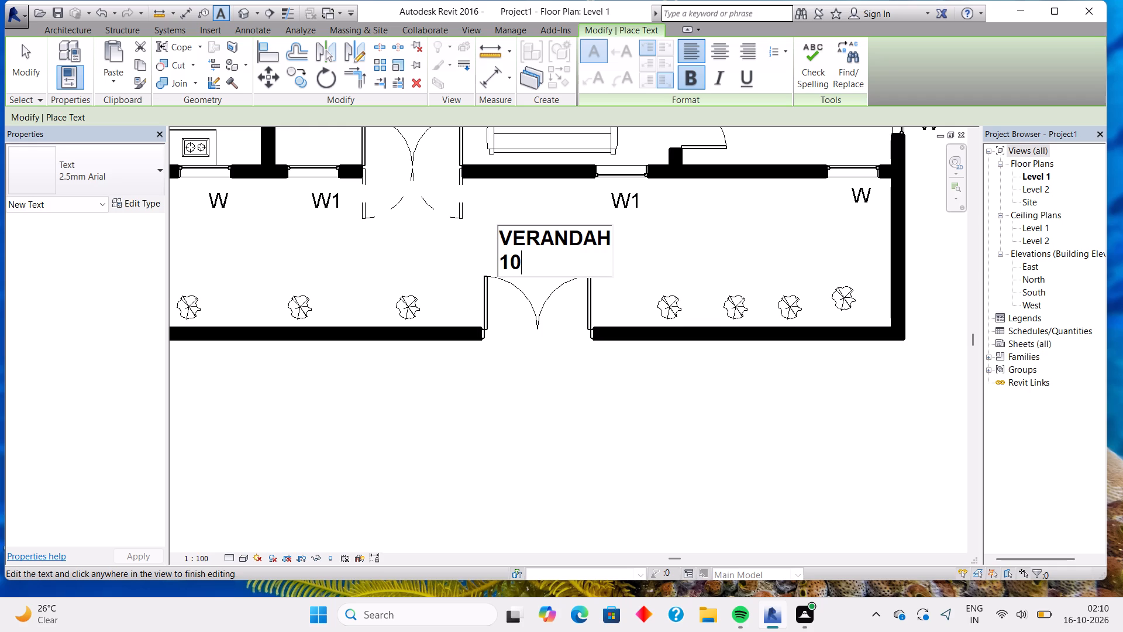
key("apostrophe")
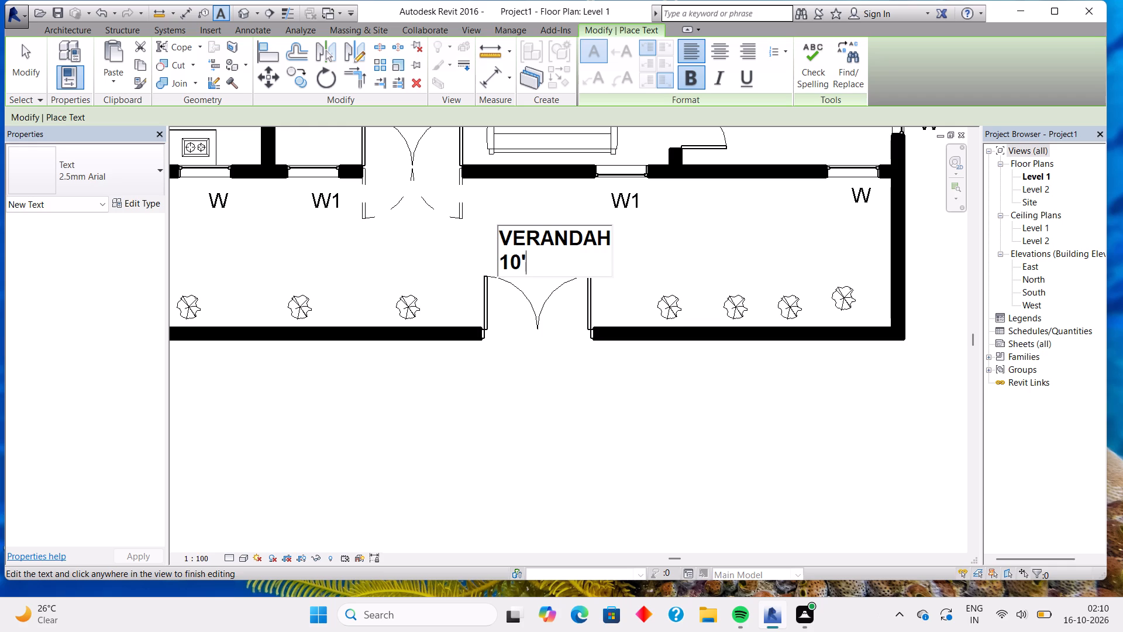
key("x")
type("10")
type("'9")
key("shift+quotedbl")
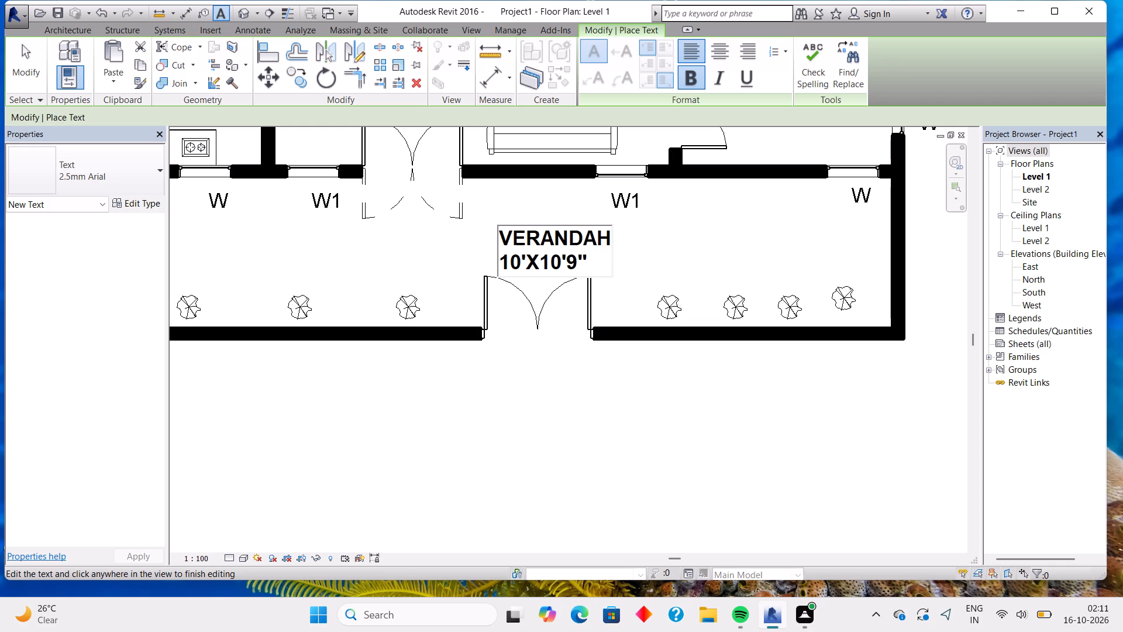
left_click(682, 274)
left_click(665, 248)
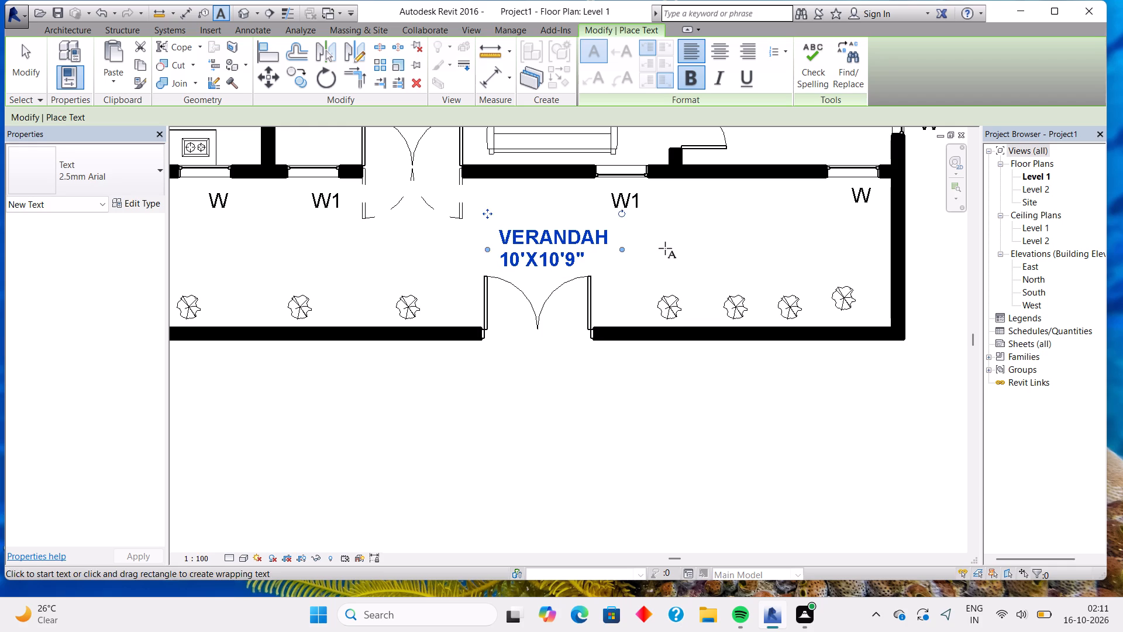
key("Escape")
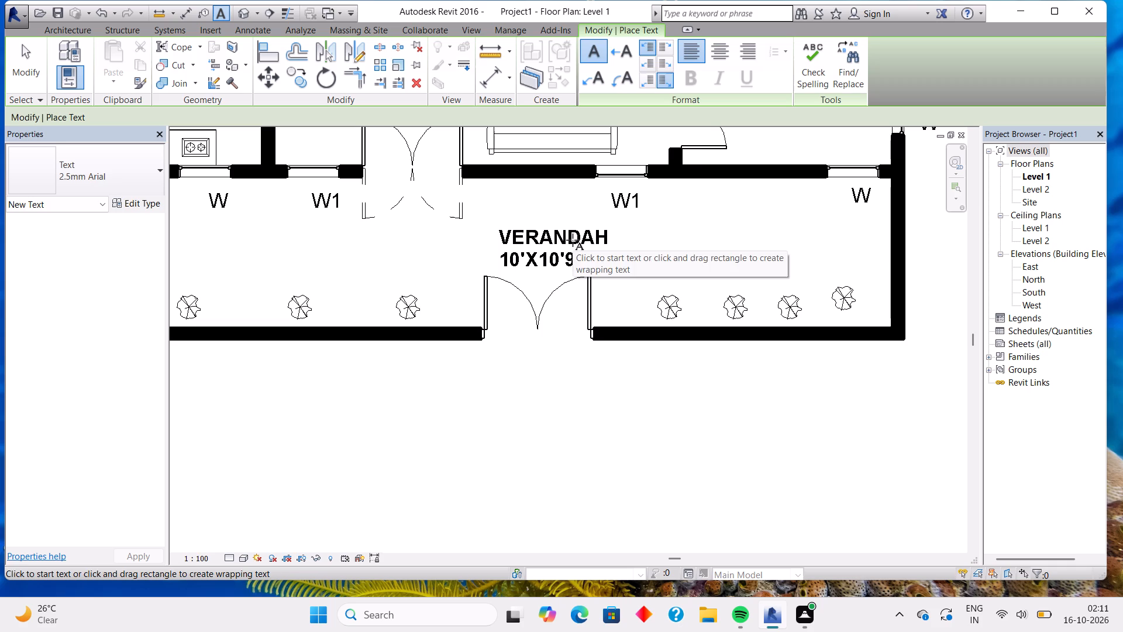
left_click(573, 240)
key("Escape")
key("Escape")
key("Escape")
key("Escape")
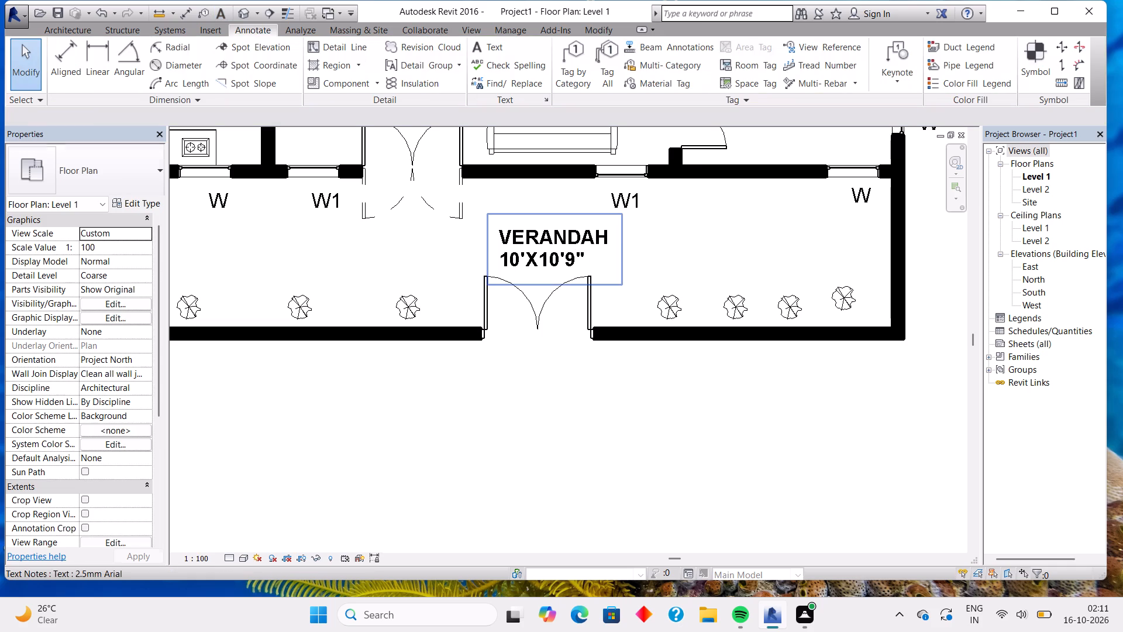
Nudge the VERANDAH note slightly north and west so it sits clear of the boundary double door's swing.
left_click(567, 233)
left_click(567, 233)
key("Escape")
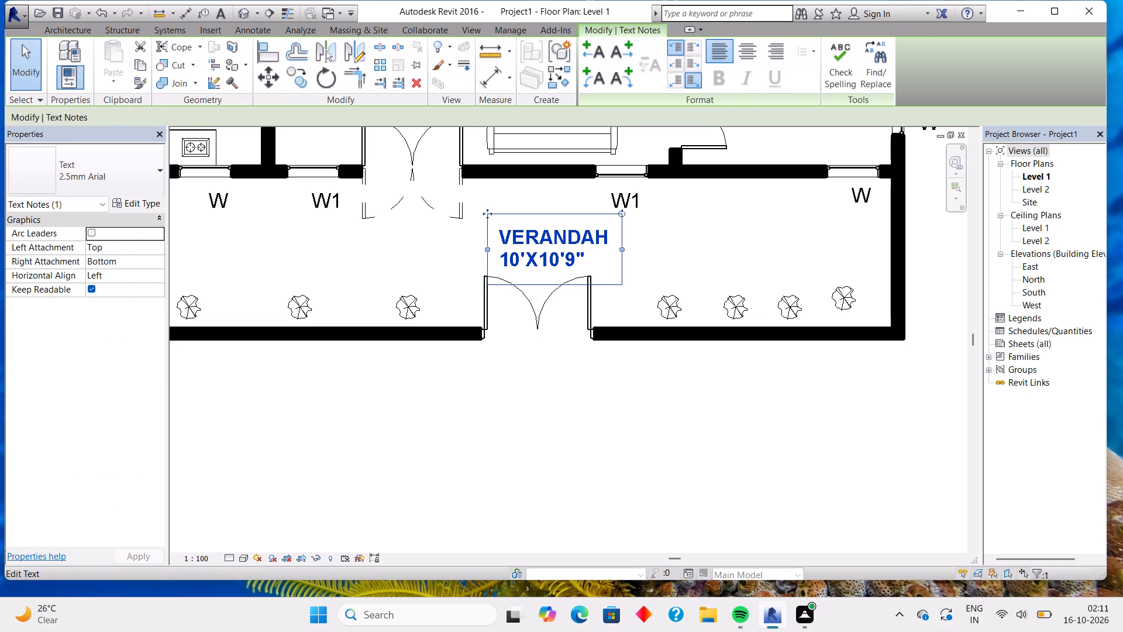
key("Escape")
left_click(567, 233)
key("Up")
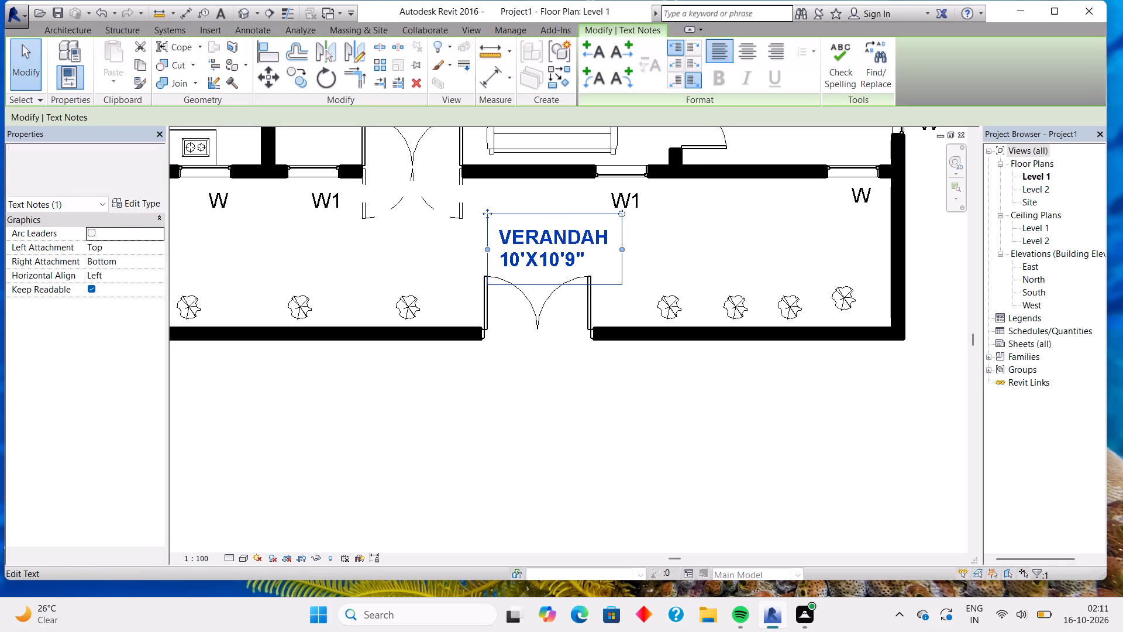
key("Up")
key("Up")
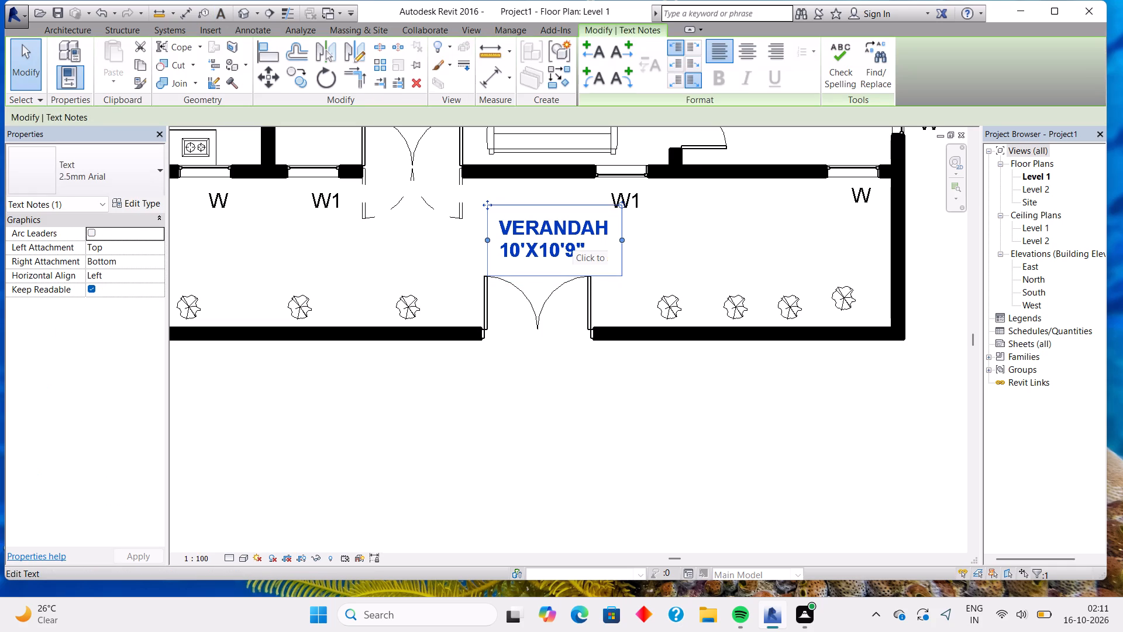
key("Left")
key("Left")
key("Up")
key("Up")
key("Up")
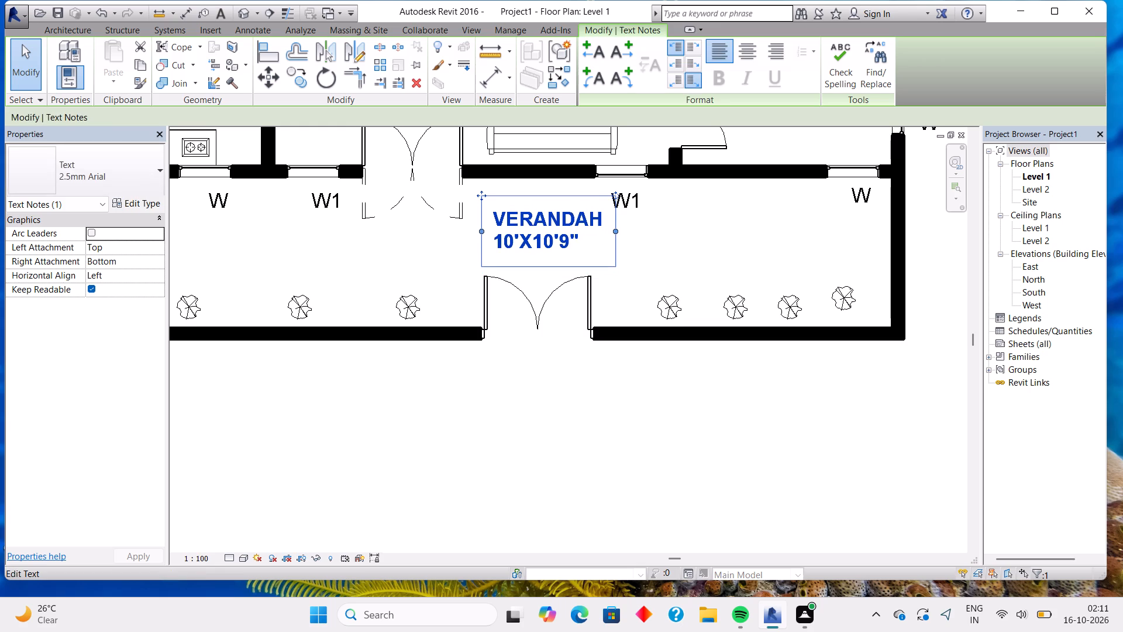
key("Left")
key("Left")
key("Escape")
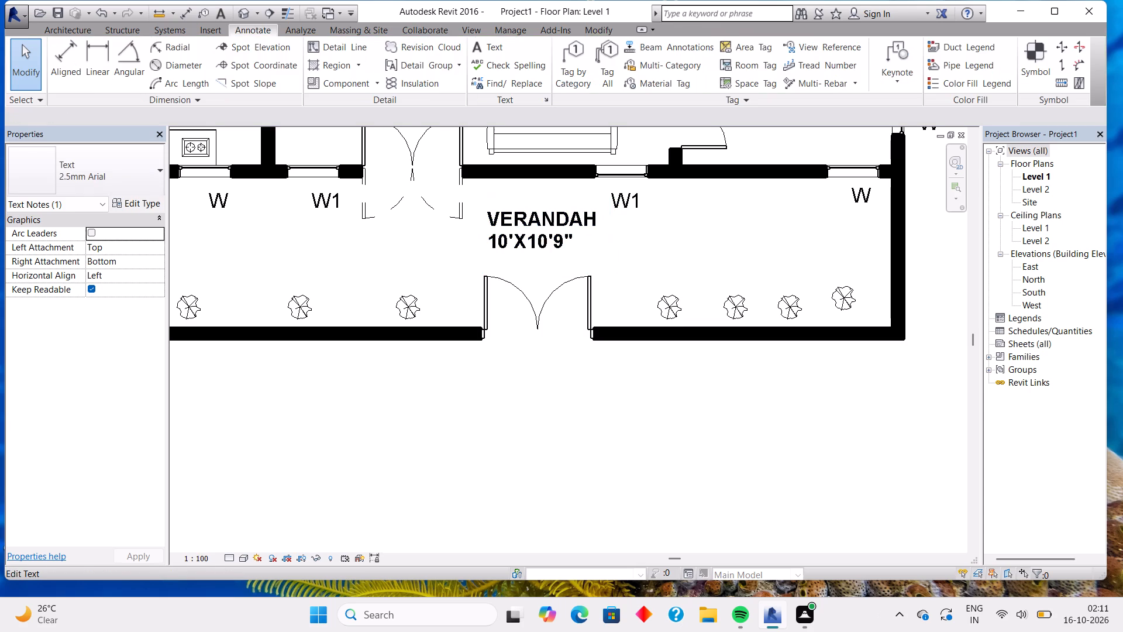
Review the whole Level 1 floor plan, checking the rooms, furniture, doors, window labels, planting and verandah.
scroll(576, 300, "down", 7)
scroll(661, 269, "down", 3)
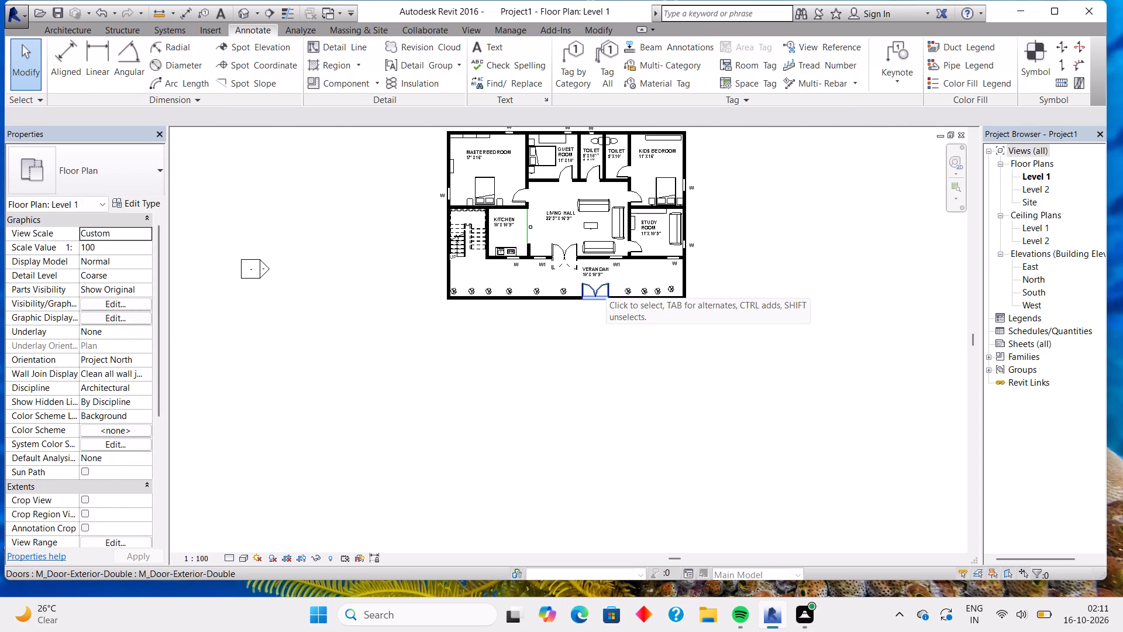
scroll(606, 281, "down", 3)
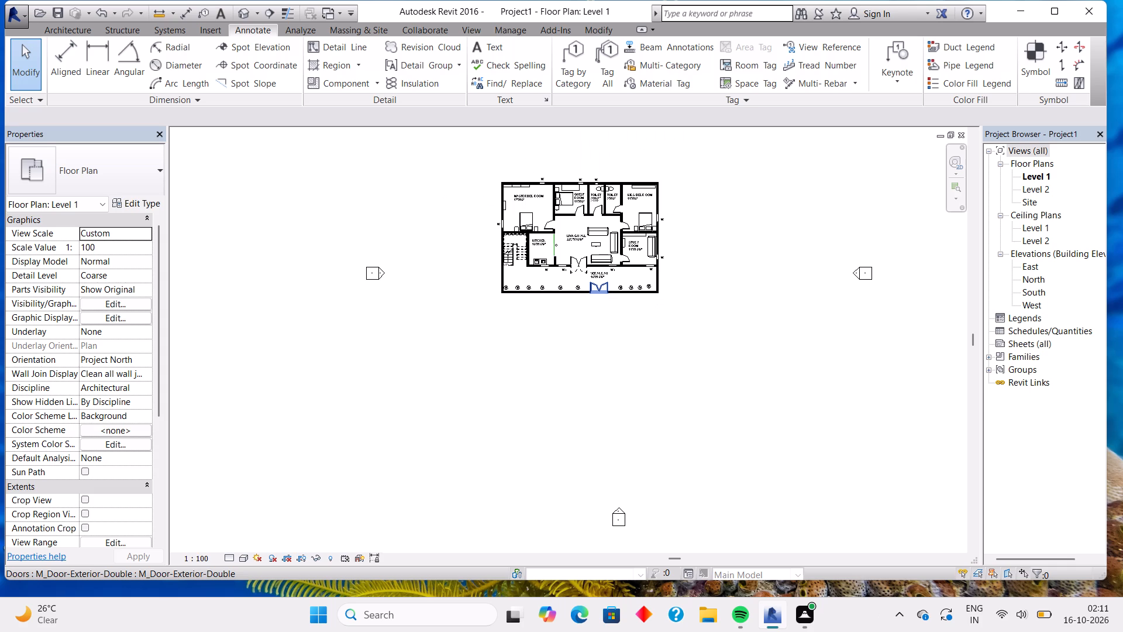
scroll(670, 252, "up", 6)
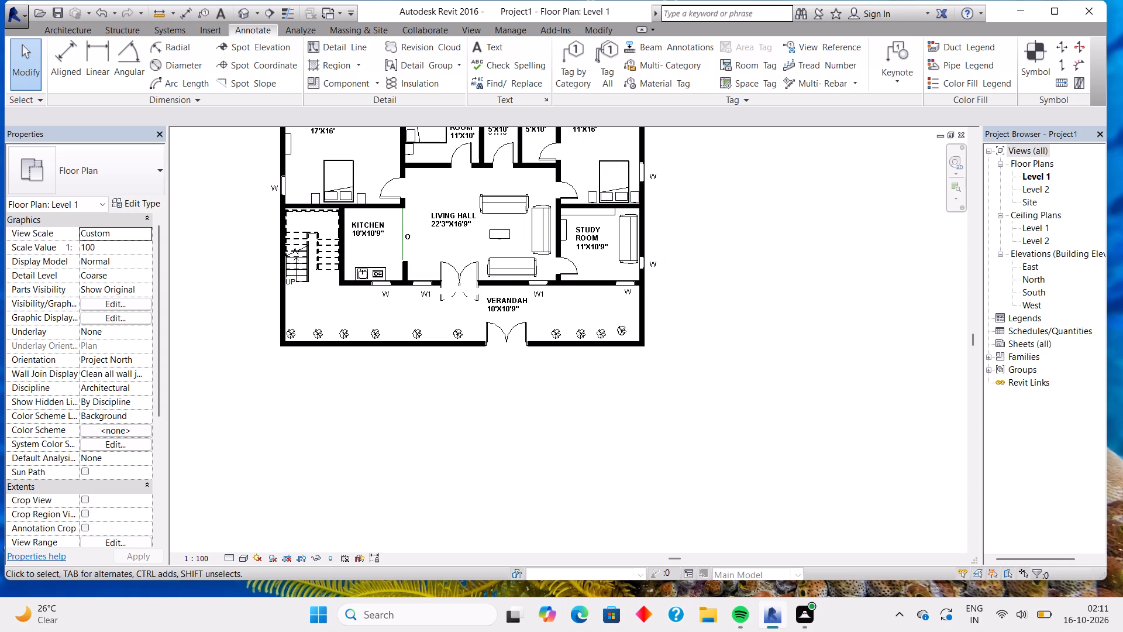
middle_click_drag(690, 198, 758, 317)
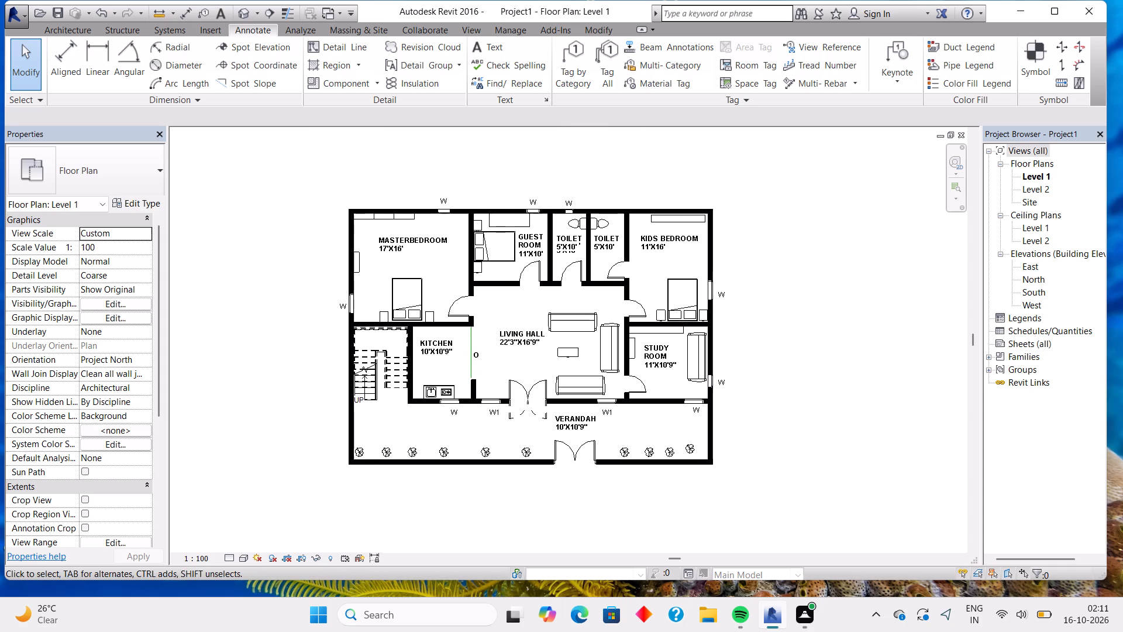
scroll(760, 315, "up", 2)
scroll(761, 315, "down", 1)
middle_click_drag(759, 311, 801, 296)
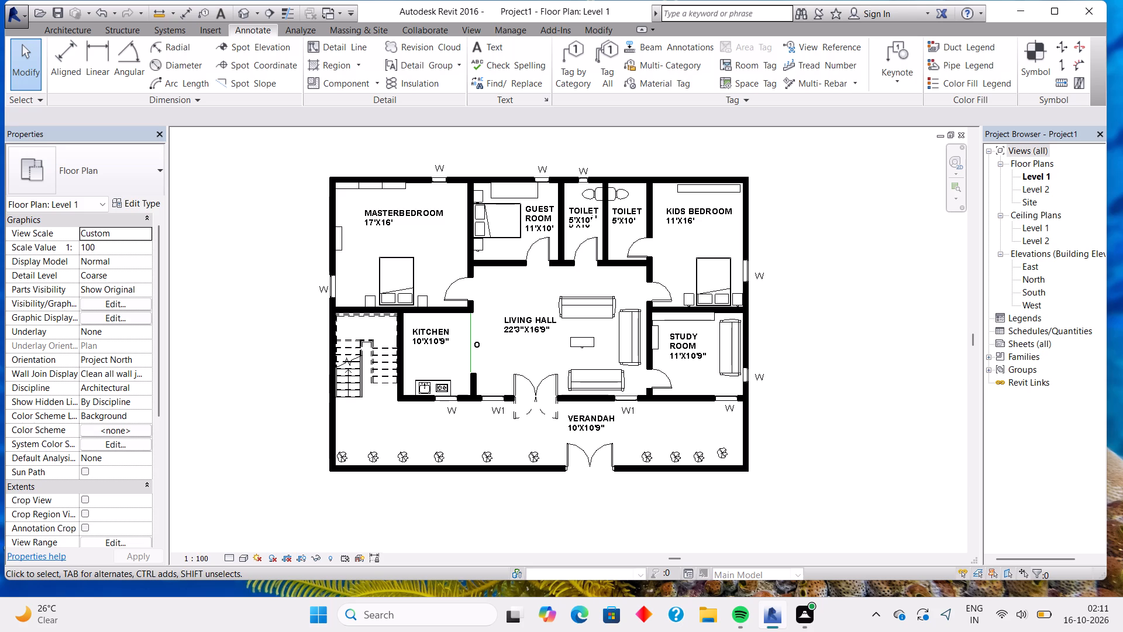
scroll(803, 296, "up", 2)
scroll(803, 296, "down", 2)
scroll(803, 296, "up", 2)
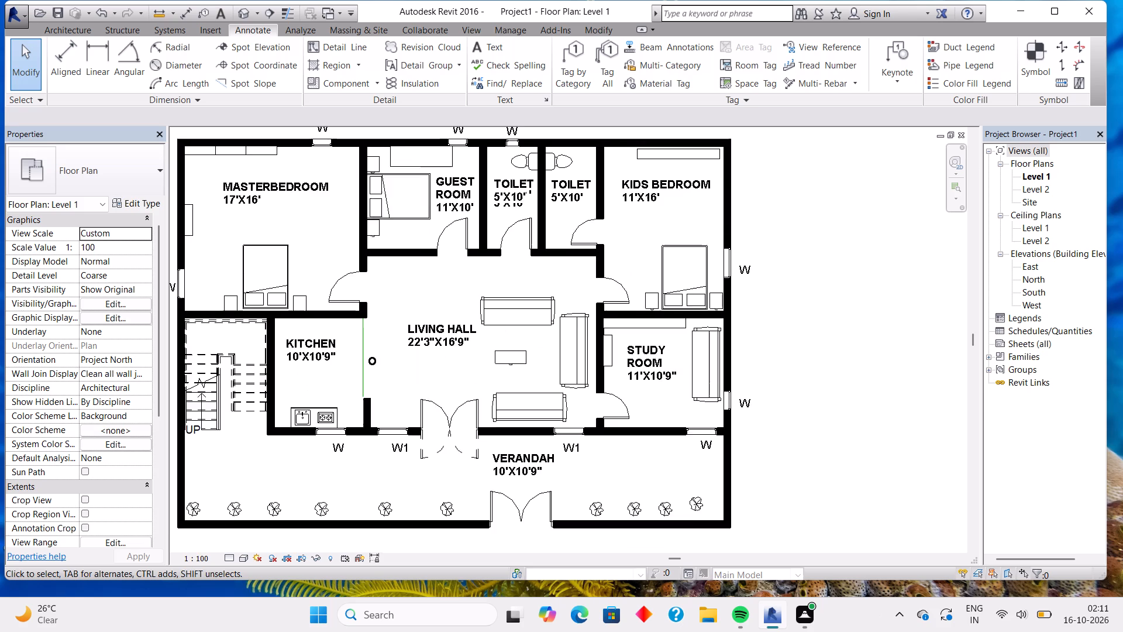
scroll(803, 296, "down", 1)
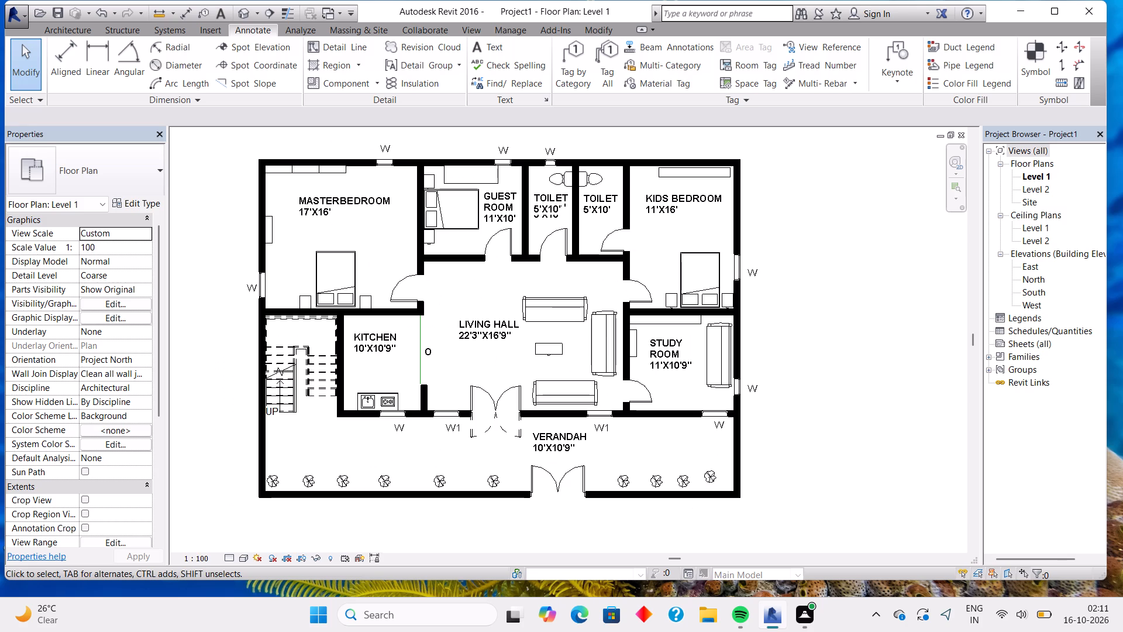
scroll(803, 296, "up", 1)
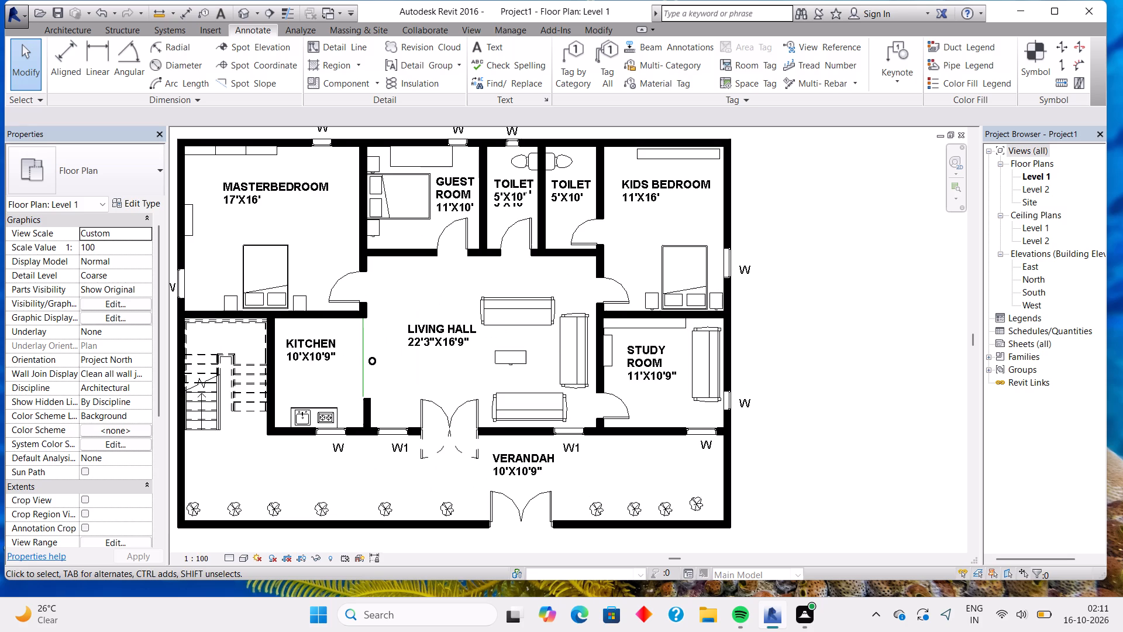
scroll(803, 296, "down", 1)
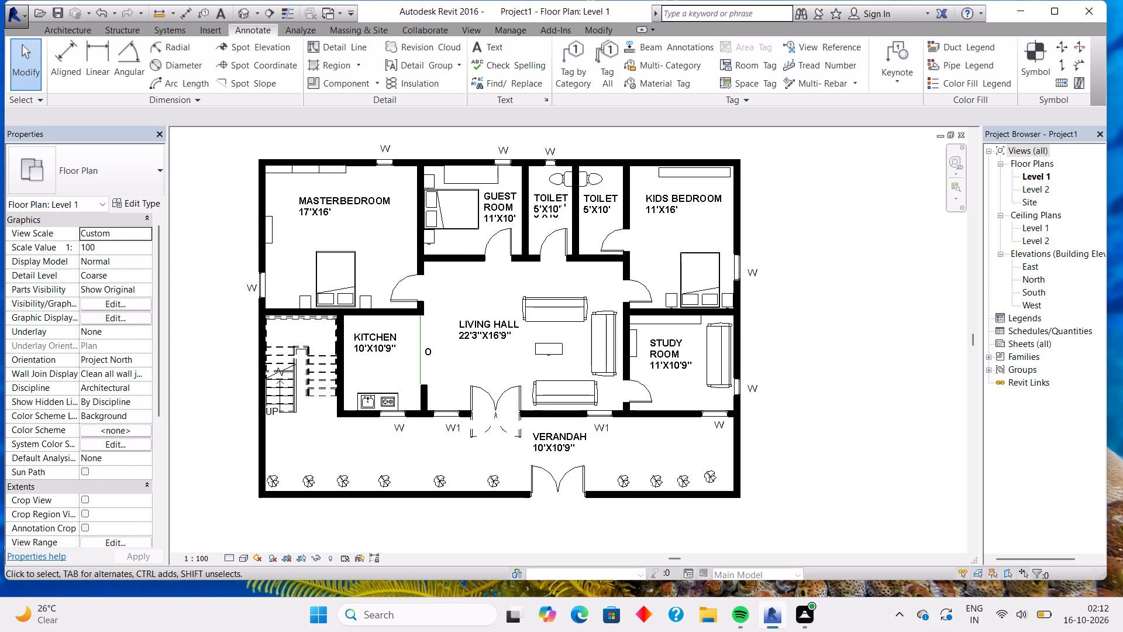
scroll(803, 295, "up", 1)
scroll(803, 295, "down", 1)
Save the project as a Revit project file named PLAN 11 in the Documents folder.
left_click(63, 14)
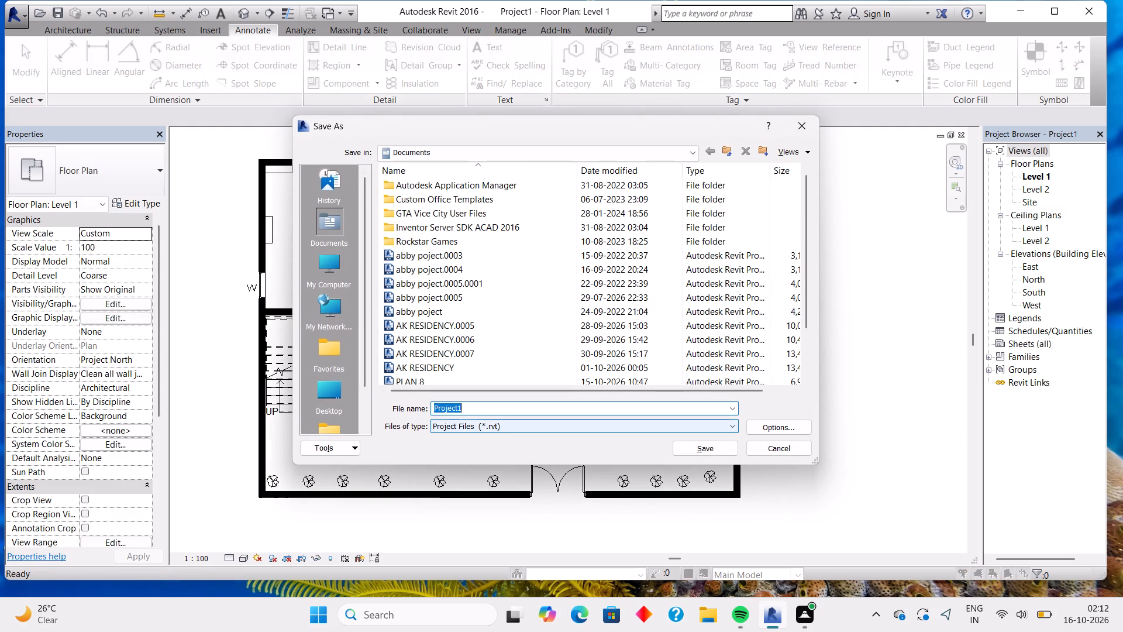
key("BackSpace")
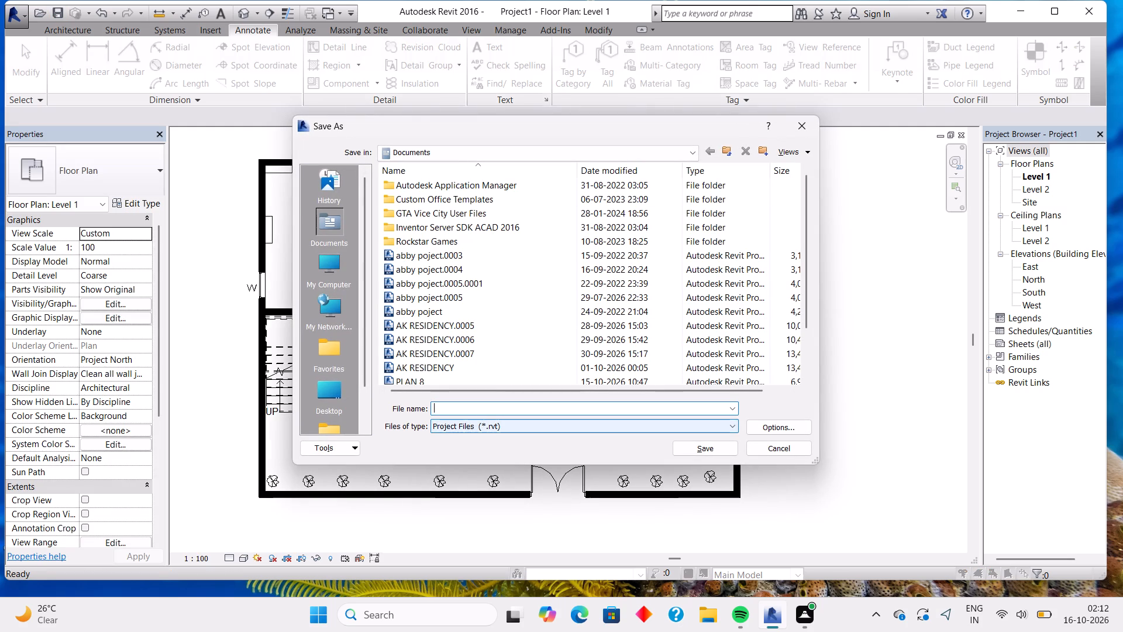
type("PLAN")
key("space")
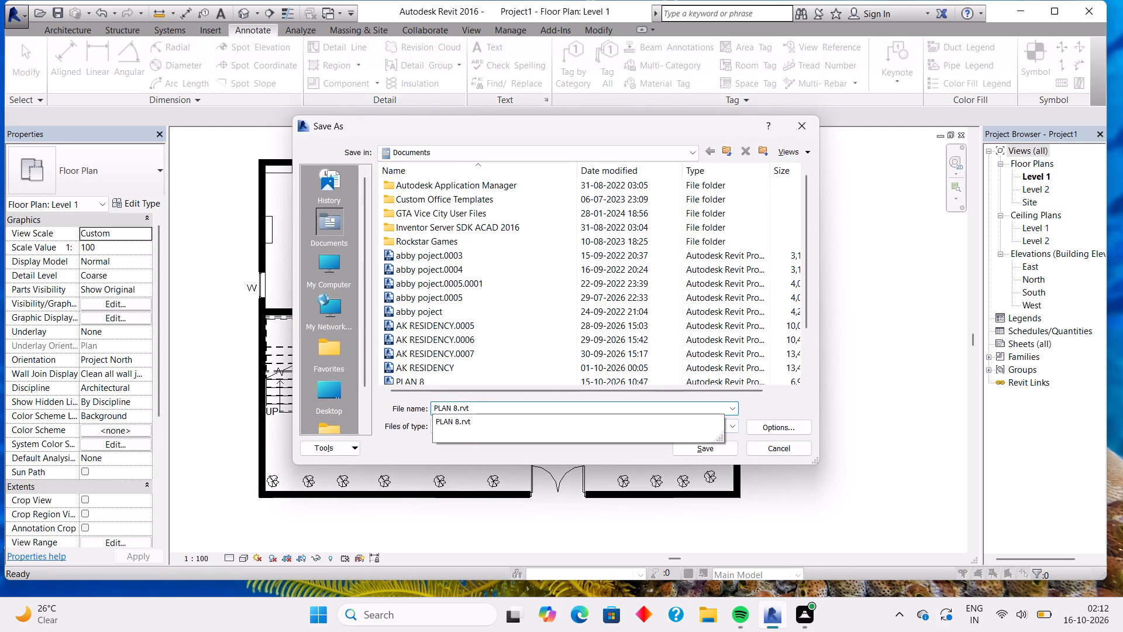
type("11")
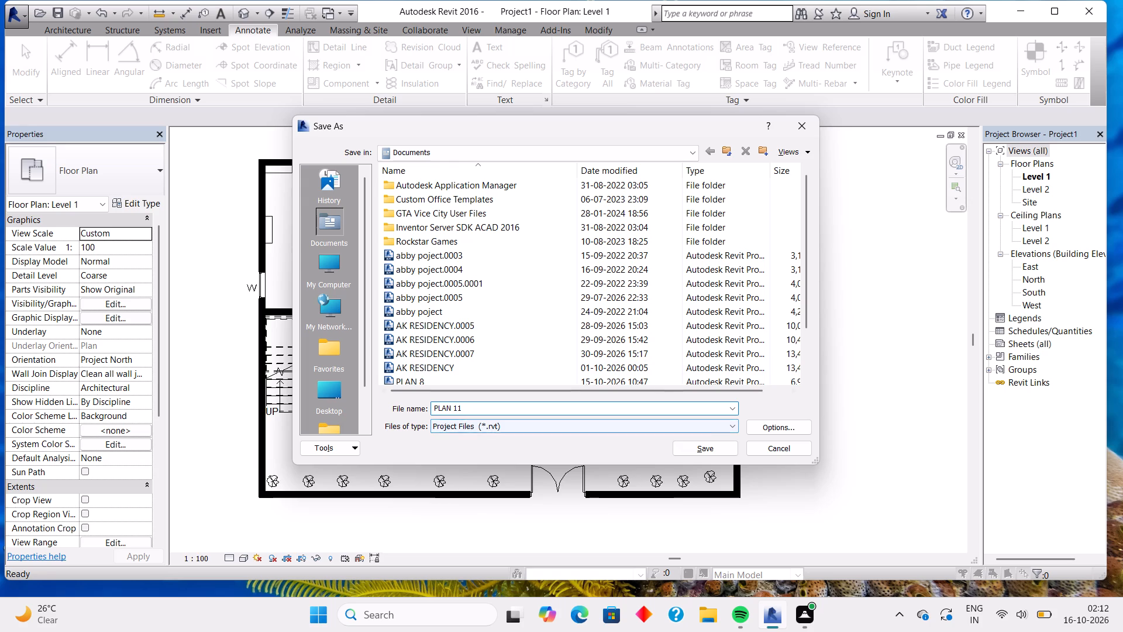
left_click(705, 452)
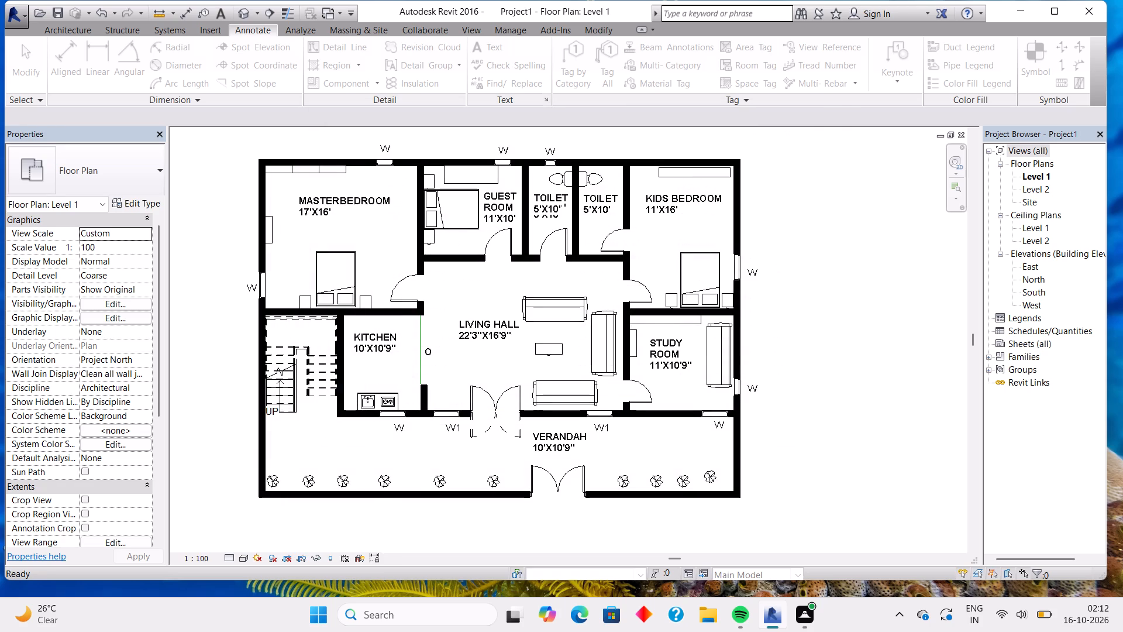